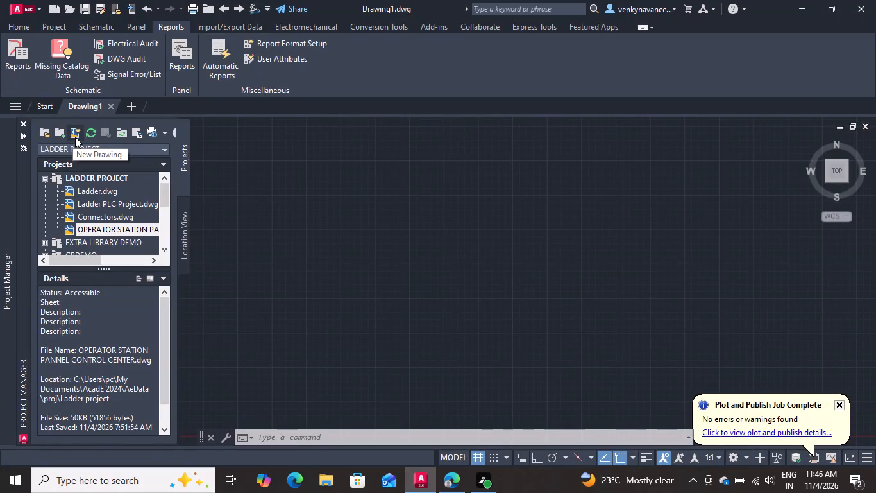
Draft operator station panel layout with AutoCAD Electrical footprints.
Start a new drawing in the LADDER PROJECT and name it "Pannel Control".
{"action": "left_click", "coordinate": [76, 134]}
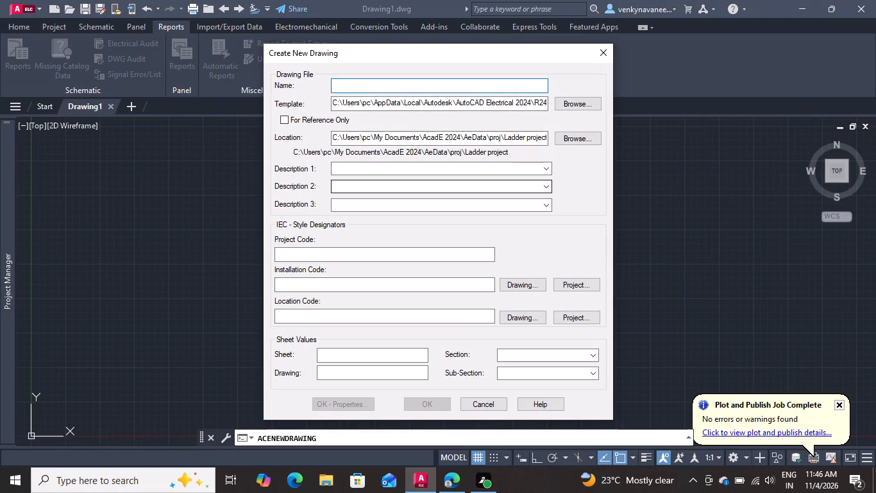
{"action": "key", "text": "p"}
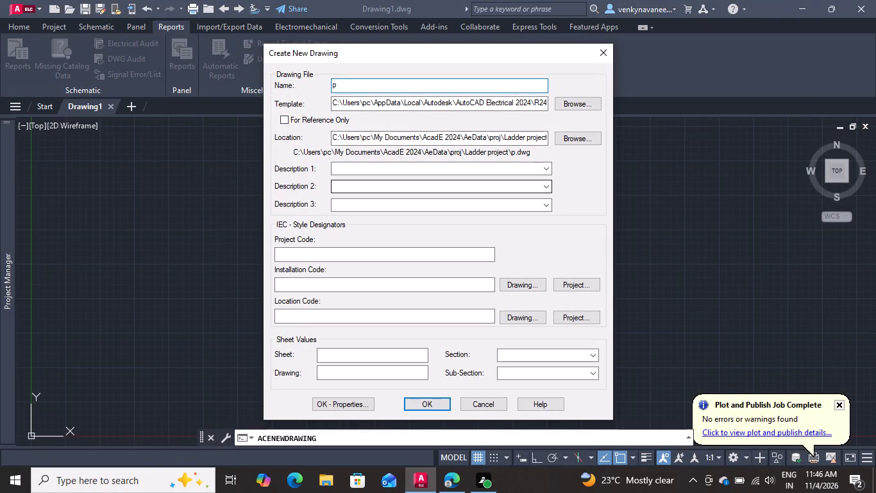
{"action": "type", "text": "annel"}
{"action": "key", "text": "BackSpace"}
{"action": "key", "text": "BackSpace"}
{"action": "key", "text": "BackSpace"}
{"action": "key", "text": "BackSpace"}
{"action": "key", "text": "BackSpace"}
{"action": "key", "text": "BackSpace"}
{"action": "key", "text": "BackSpace"}
{"action": "key", "text": "BackSpace"}
{"action": "key", "text": "BackSpace"}
{"action": "key", "text": "BackSpace"}
{"action": "key", "text": "BackSpace"}
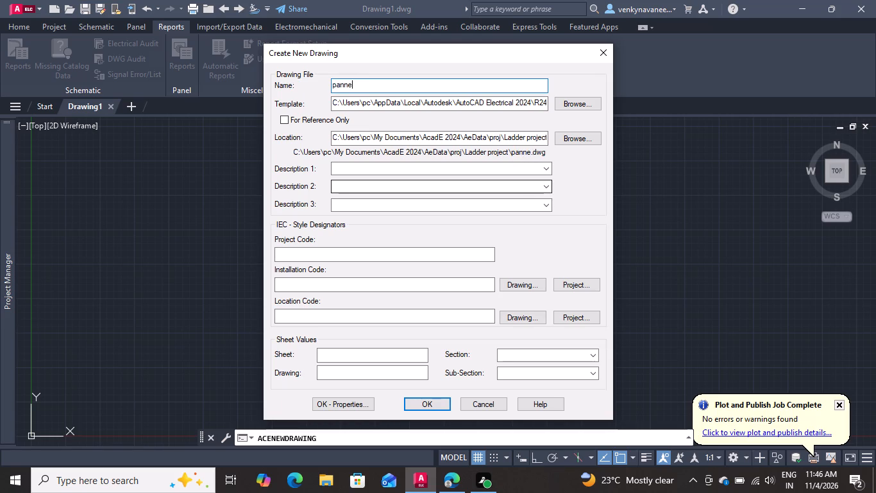
{"action": "type", "text": "Pannel Control"}
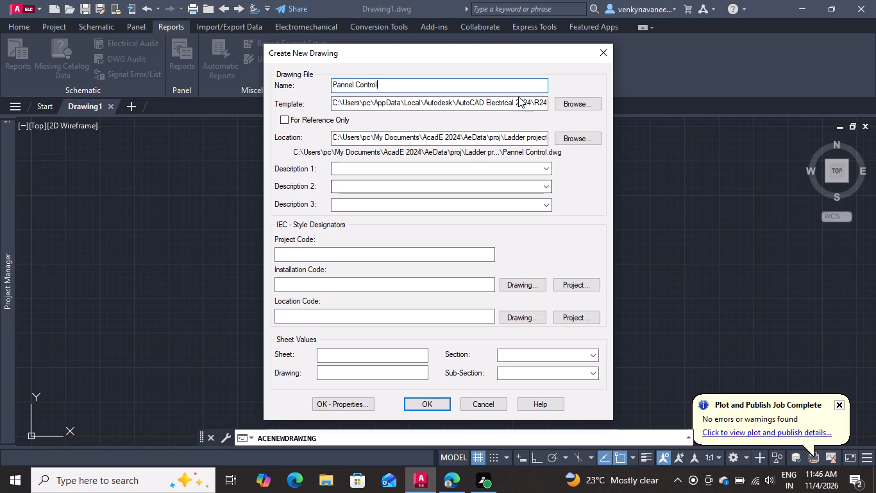
Choose the ACAD_ELECTRICAL template for the new drawing and create it.
{"action": "left_click", "coordinate": [593, 101]}
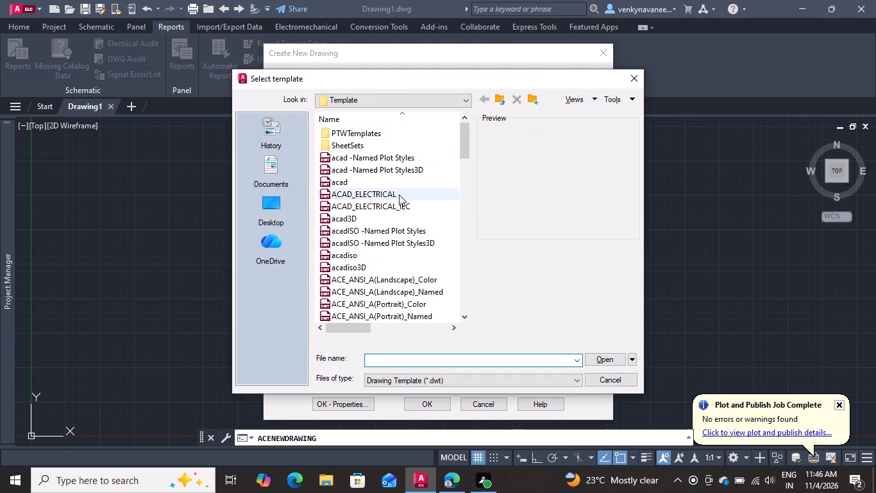
{"action": "left_click", "coordinate": [385, 197]}
{"action": "left_click", "coordinate": [622, 358]}
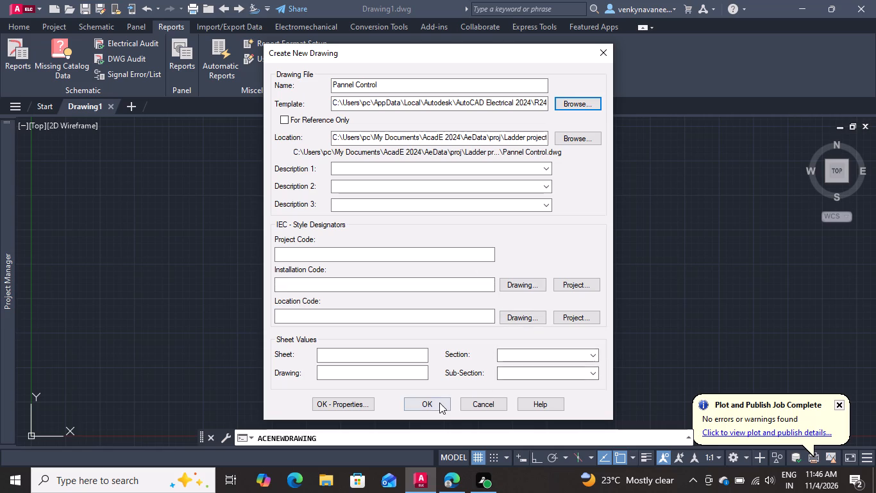
{"action": "left_click", "coordinate": [439, 402]}
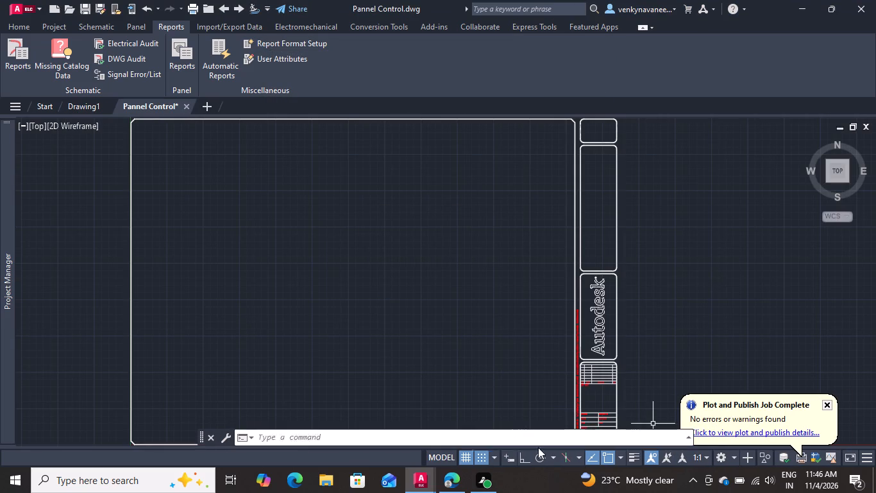
Turn snap mode off and ortho mode on, and dismiss the plot notification.
{"action": "left_click", "coordinate": [476, 458]}
{"action": "left_click", "coordinate": [523, 453]}
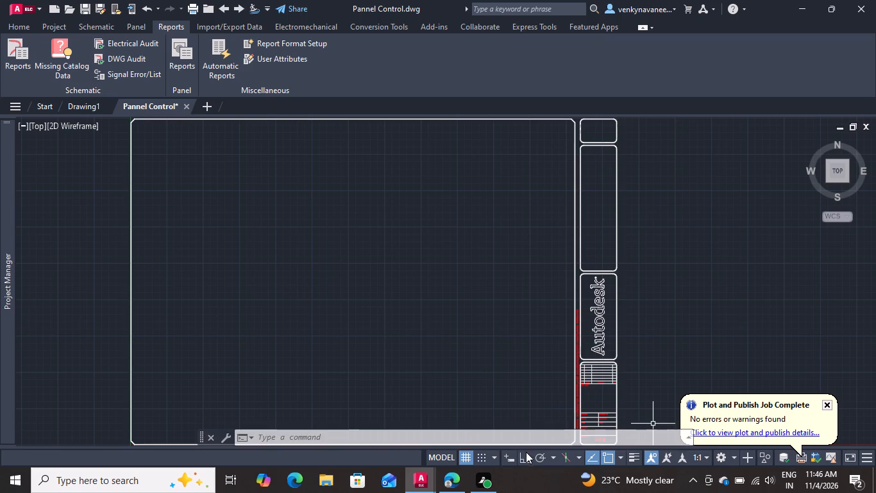
{"action": "left_click", "coordinate": [826, 406]}
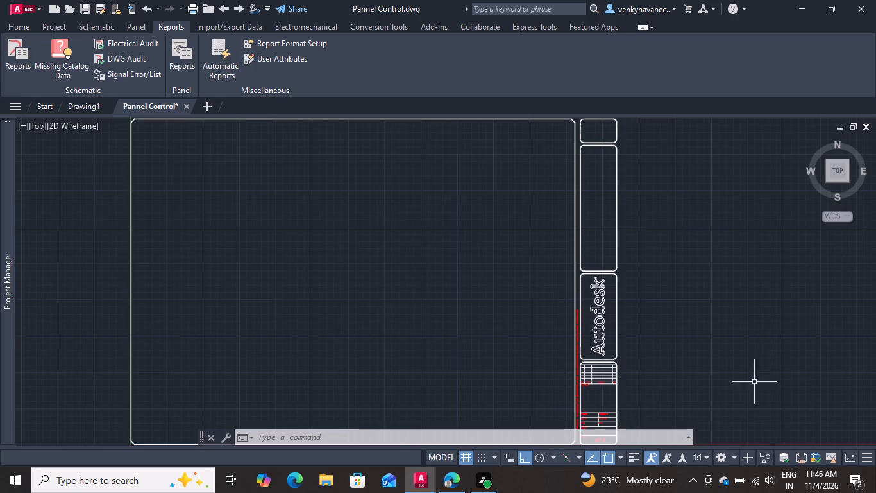
Examine the component, wire number, cross-reference and style settings in the drawing properties, keeping the cross-reference display as Text Format.
{"action": "scroll", "coordinate": [282, 225], "scroll_direction": "down", "scroll_amount": 1}
{"action": "scroll", "coordinate": [235, 235], "scroll_direction": "up", "scroll_amount": 1}
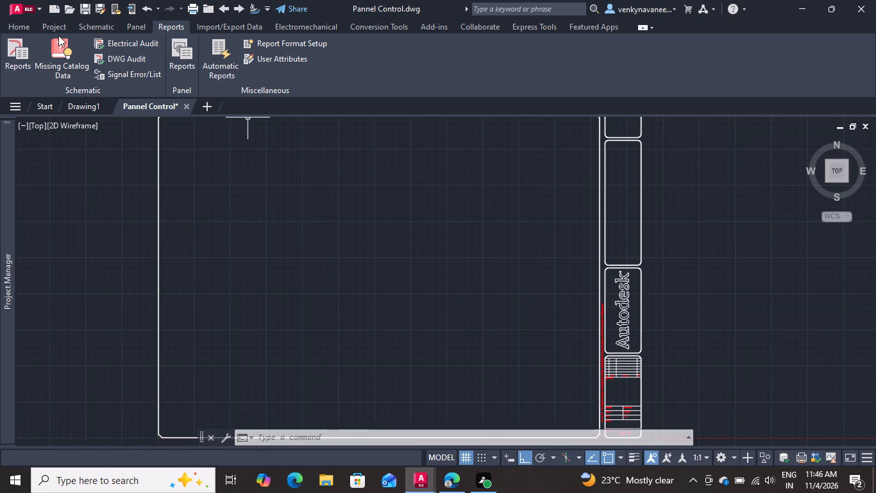
{"action": "left_click", "coordinate": [77, 25]}
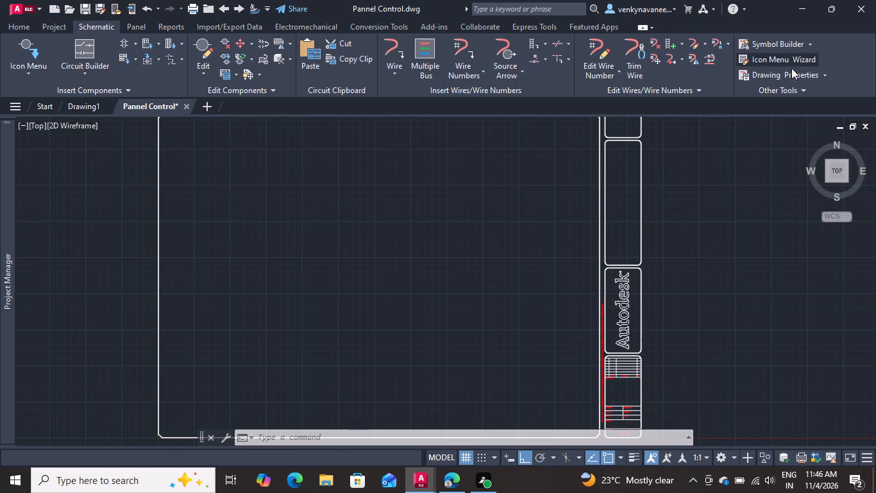
{"action": "left_click", "coordinate": [821, 72]}
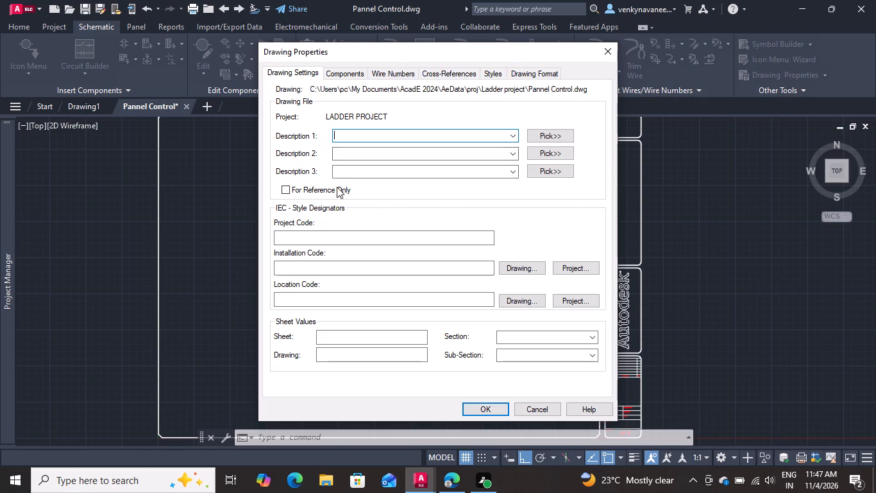
{"action": "left_click", "coordinate": [346, 76]}
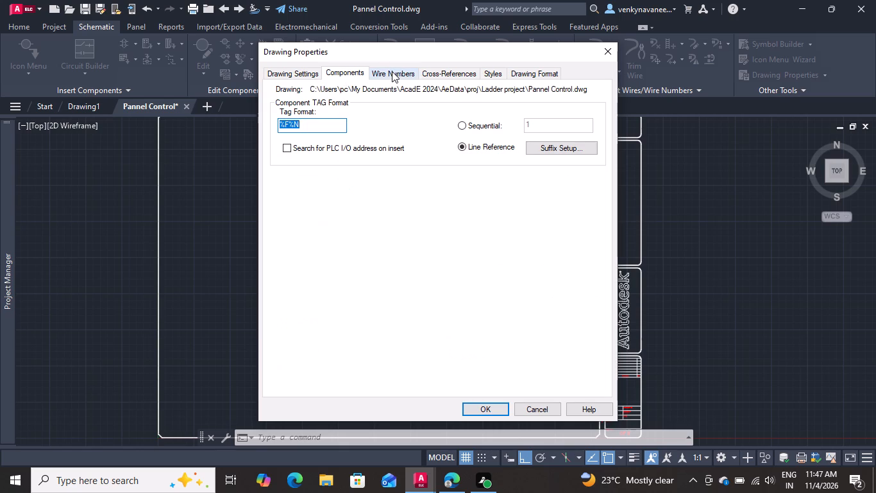
{"action": "left_click", "coordinate": [392, 71]}
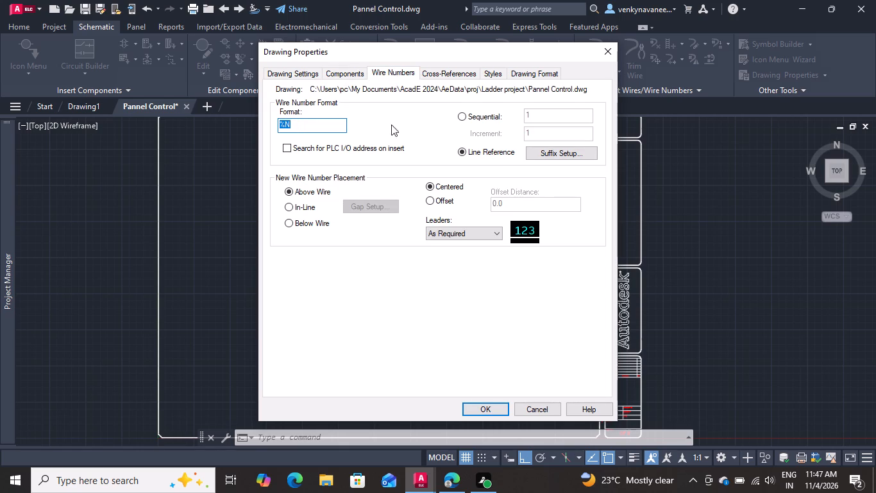
{"action": "left_click", "coordinate": [446, 77]}
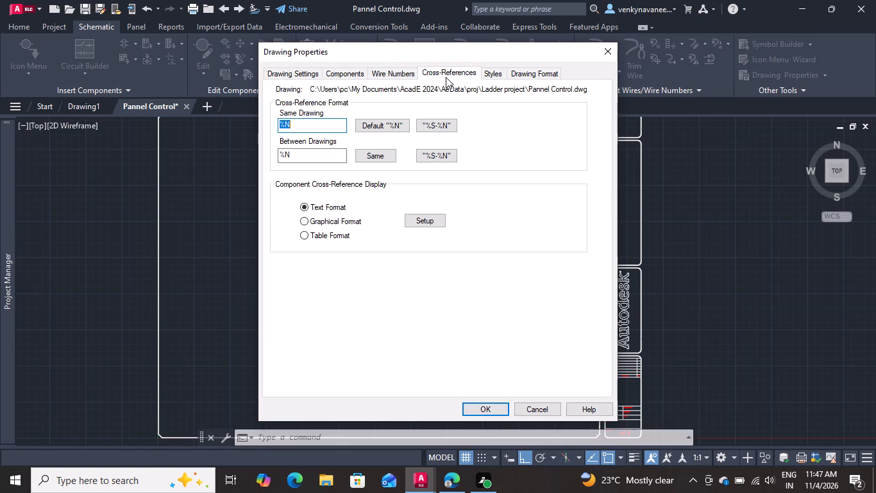
{"action": "left_click", "coordinate": [334, 236]}
{"action": "left_click", "coordinate": [333, 224]}
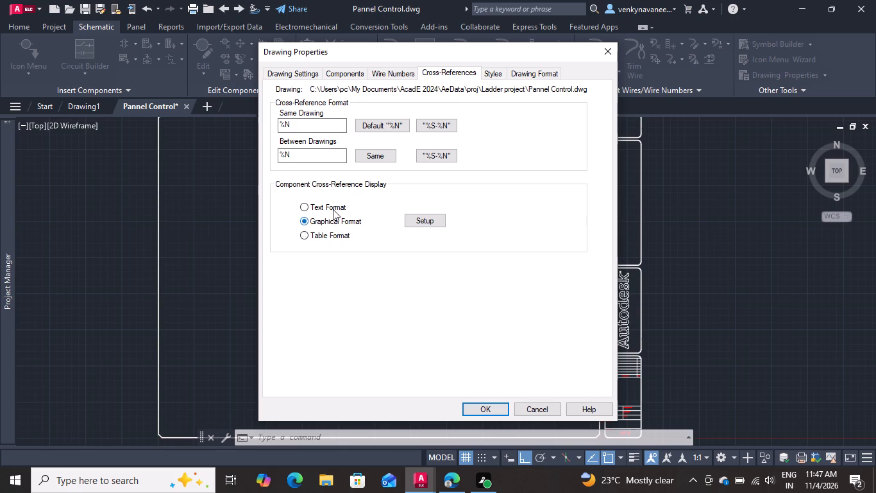
{"action": "left_click", "coordinate": [333, 209]}
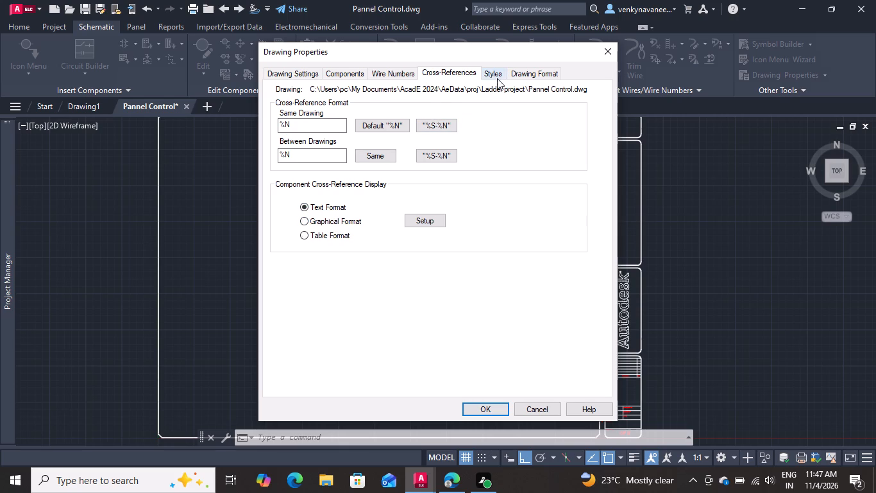
{"action": "left_click", "coordinate": [497, 78]}
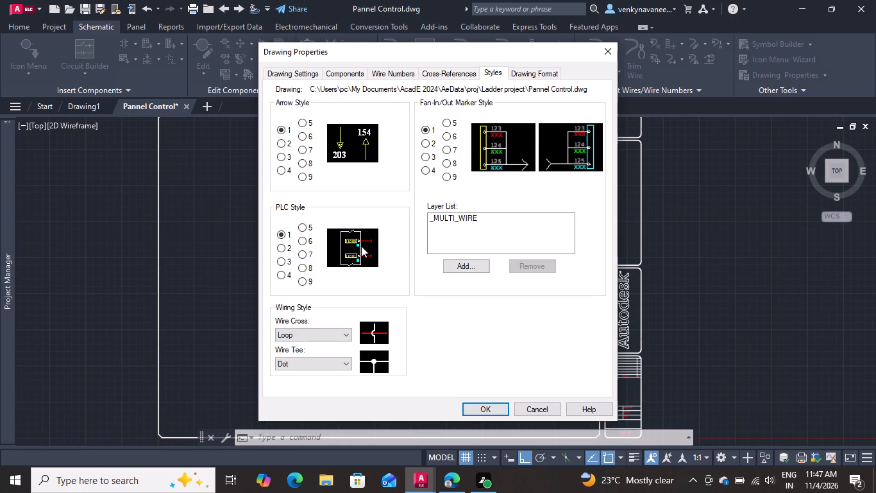
Set the drawing's format referencing to X-Y Grid in the drawing properties and apply the change.
{"action": "left_click", "coordinate": [540, 75]}
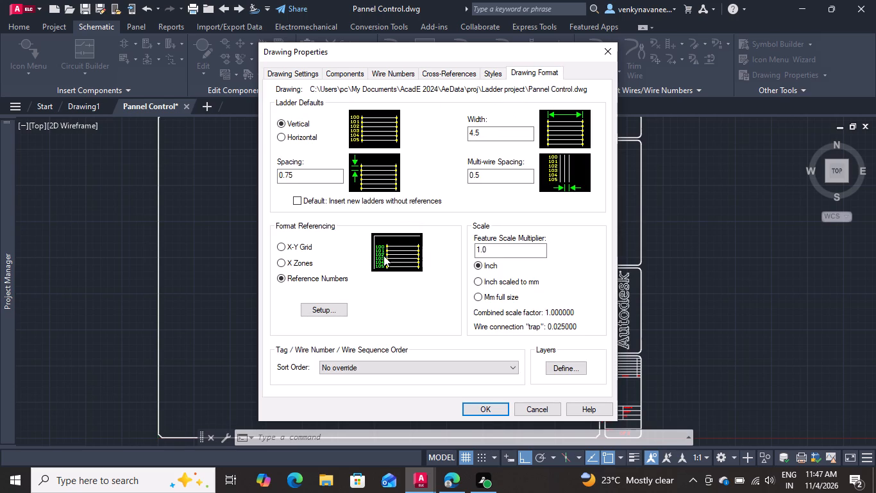
{"action": "scroll", "coordinate": [383, 255], "scroll_direction": "up", "scroll_amount": 3}
{"action": "scroll", "coordinate": [382, 257], "scroll_direction": "down", "scroll_amount": 2}
{"action": "left_click", "coordinate": [300, 246]}
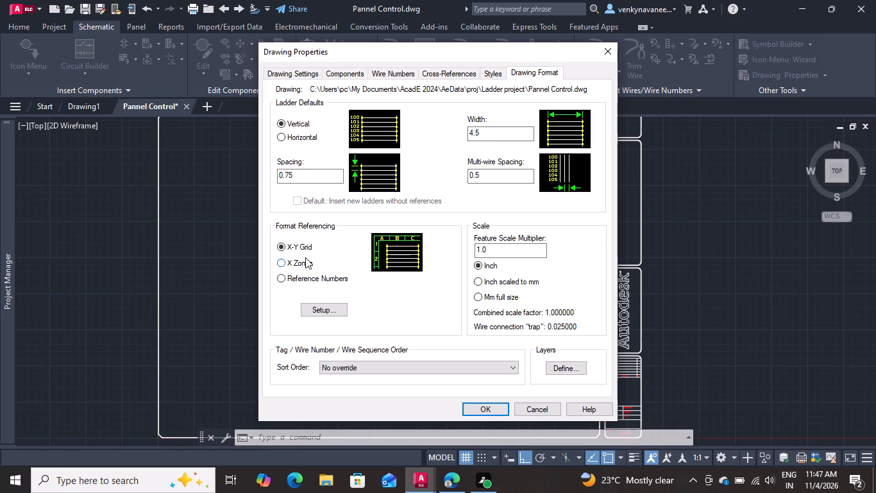
{"action": "scroll", "coordinate": [305, 257], "scroll_direction": "up", "scroll_amount": 2}
{"action": "scroll", "coordinate": [295, 255], "scroll_direction": "down", "scroll_amount": 5}
{"action": "scroll", "coordinate": [295, 255], "scroll_direction": "up", "scroll_amount": 5}
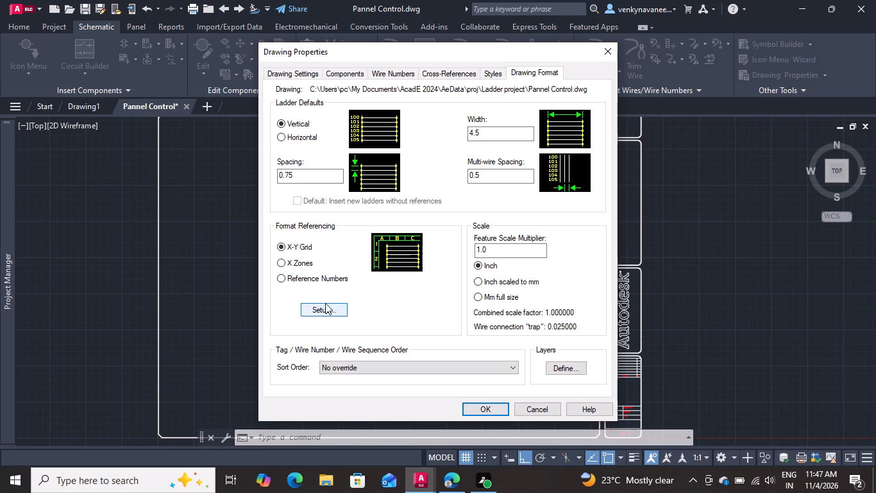
{"action": "left_click", "coordinate": [299, 261]}
{"action": "left_click", "coordinate": [297, 243]}
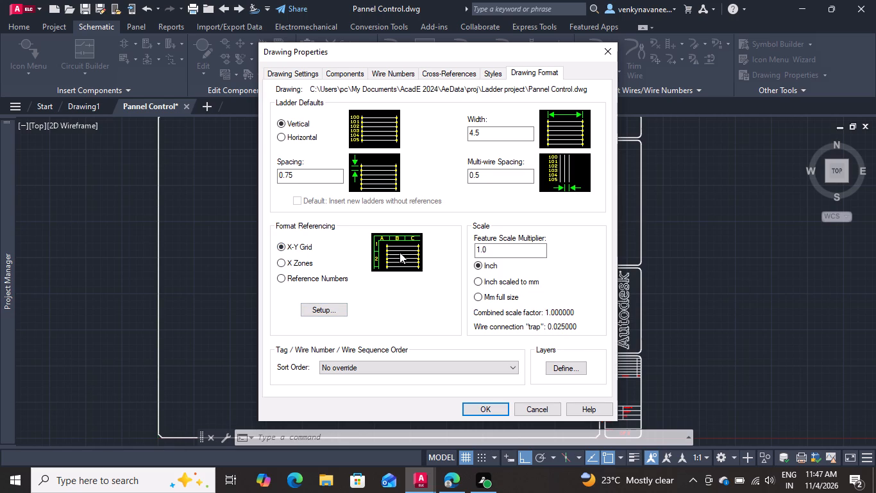
{"action": "scroll", "coordinate": [400, 252], "scroll_direction": "up", "scroll_amount": 9}
{"action": "left_click", "coordinate": [486, 407]}
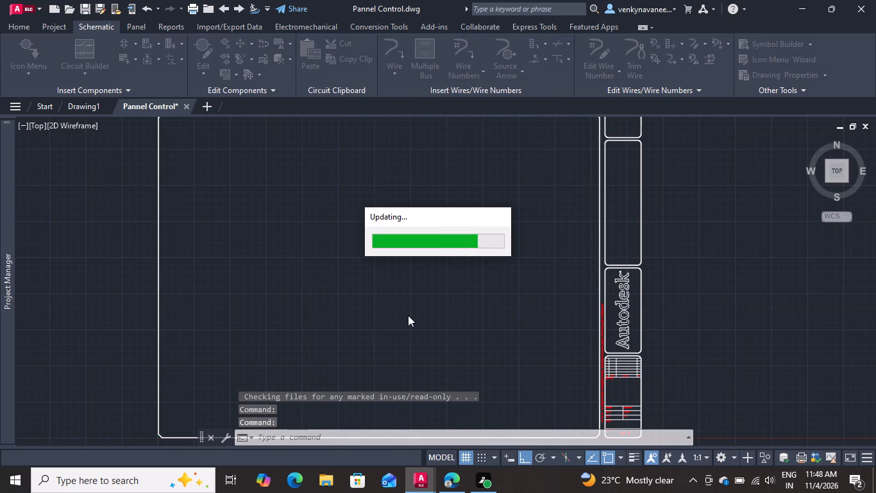
Open the X-Y grid setup and pick the grid origin just inside the border's upper-left corner, at about X 1.4, Y 21.6.
{"action": "scroll", "coordinate": [389, 316], "scroll_direction": "down", "scroll_amount": 1}
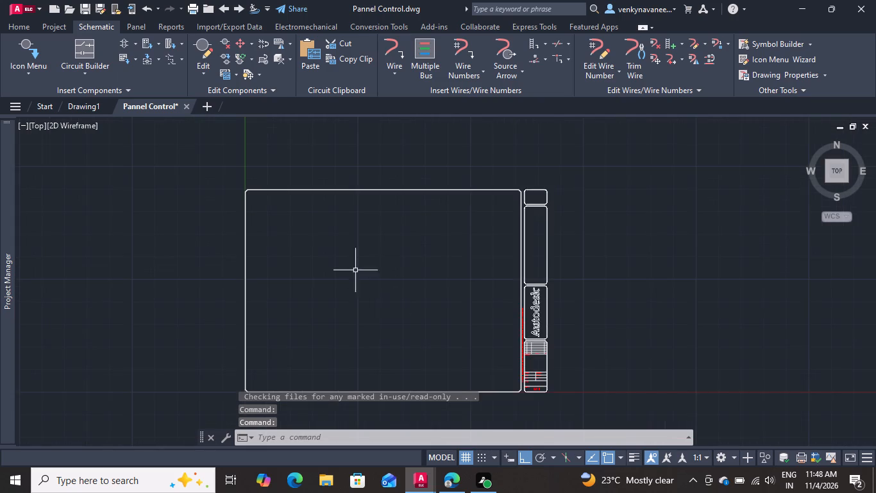
{"action": "scroll", "coordinate": [318, 227], "scroll_direction": "up", "scroll_amount": 2}
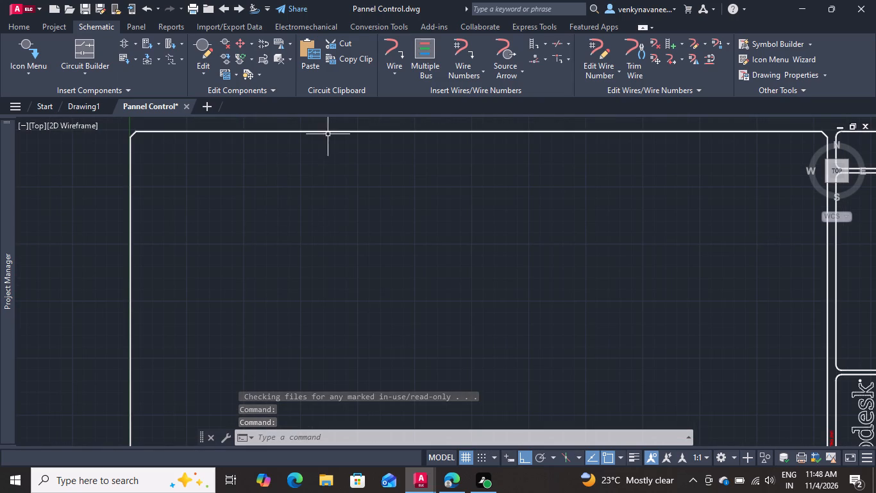
{"action": "left_click", "coordinate": [546, 44]}
{"action": "left_click_drag", "start_coordinate": [548, 92], "coordinate": [557, 89]}
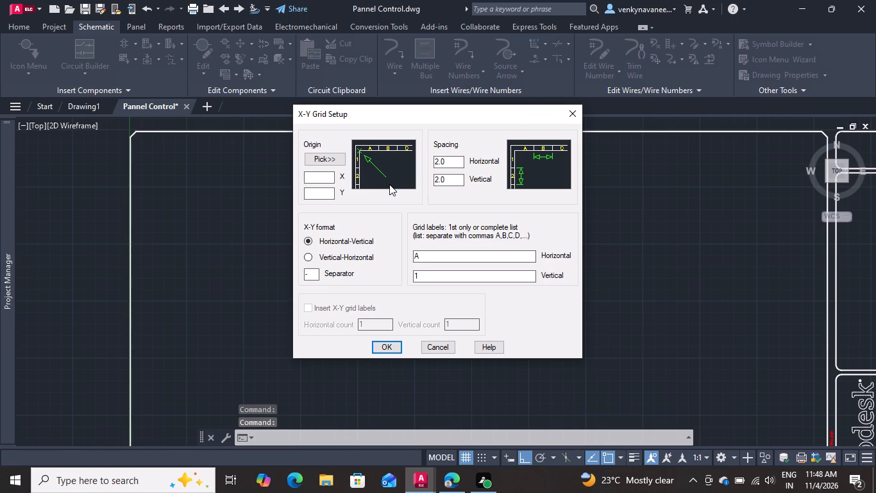
{"action": "left_click", "coordinate": [326, 159]}
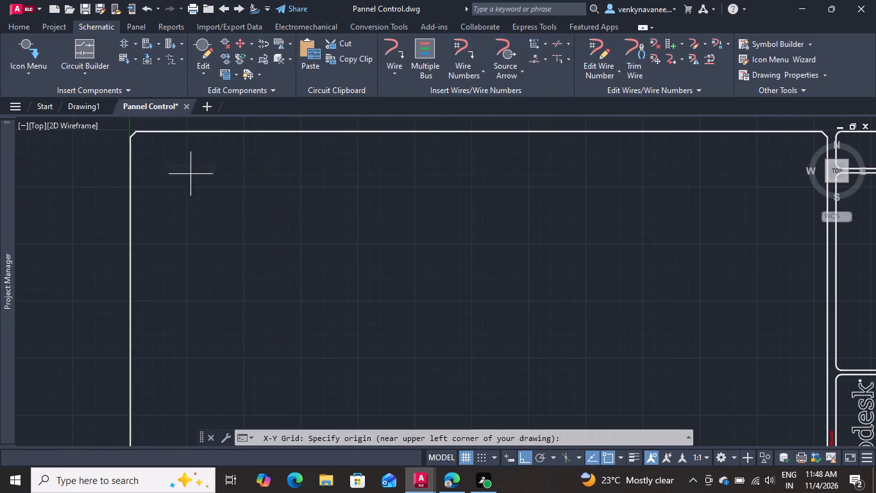
{"action": "left_click", "coordinate": [161, 150]}
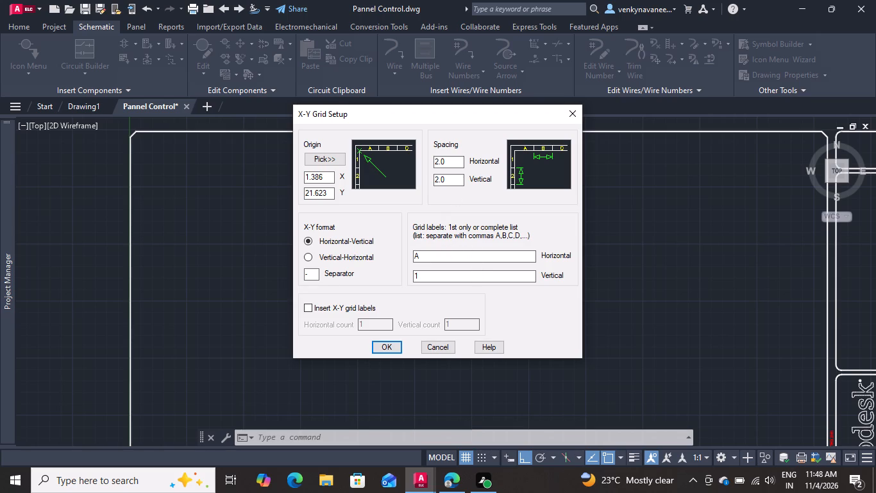
Set the X-Y grid's horizontal spacing to 1 and its first horizontal grid label to 1.
{"action": "left_click_drag", "start_coordinate": [452, 164], "coordinate": [398, 175]}
{"action": "key", "text": "1"}
{"action": "left_click_drag", "start_coordinate": [432, 255], "coordinate": [398, 270]}
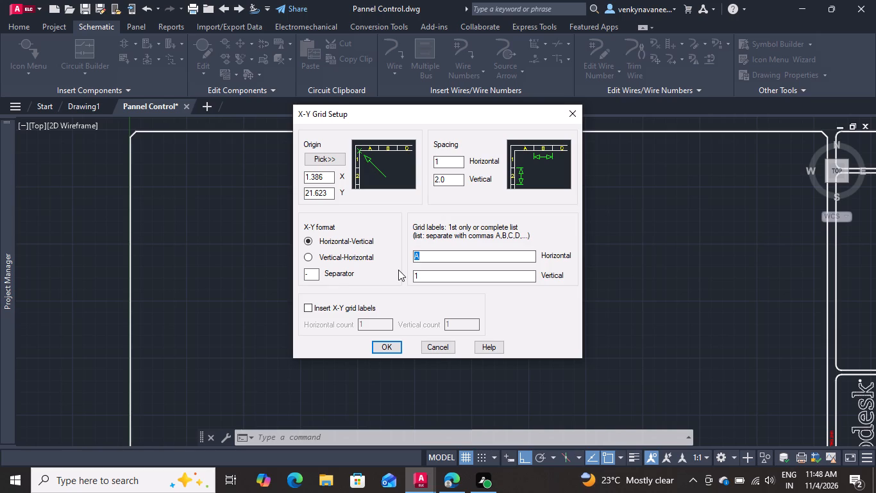
{"action": "key", "text": "1"}
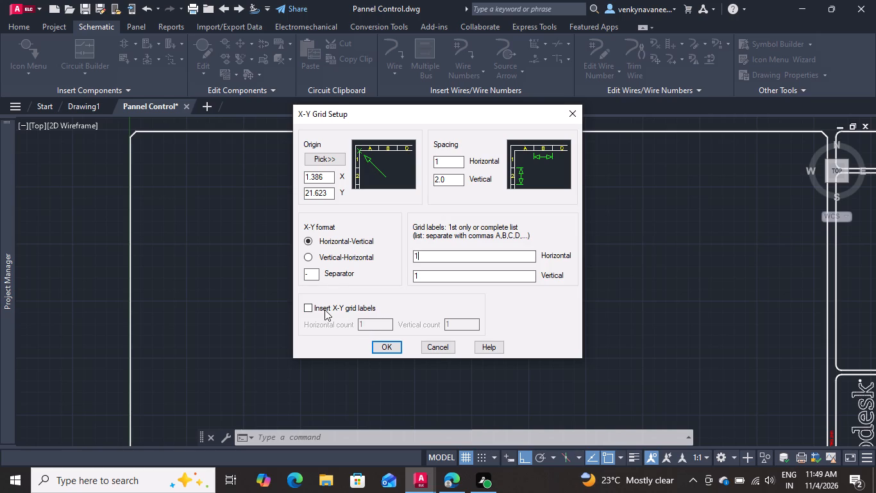
Enable insertion of the X-Y grid labels and set the horizontal count to 16.
{"action": "left_click", "coordinate": [316, 306]}
{"action": "left_click_drag", "start_coordinate": [368, 326], "coordinate": [345, 332]}
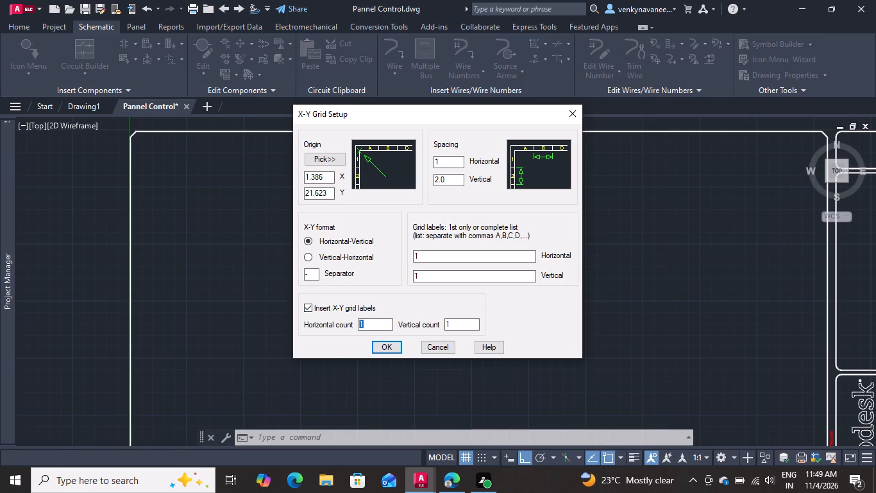
{"action": "left_click_drag", "start_coordinate": [345, 332], "coordinate": [333, 337]}
{"action": "key", "text": "1"}
{"action": "key", "text": "6"}
Set the first vertical grid label to A and the X-Y format to Vertical-Horizontal.
{"action": "left_click_drag", "start_coordinate": [430, 275], "coordinate": [394, 284]}
{"action": "key", "text": "shift+a"}
{"action": "left_click", "coordinate": [327, 255]}
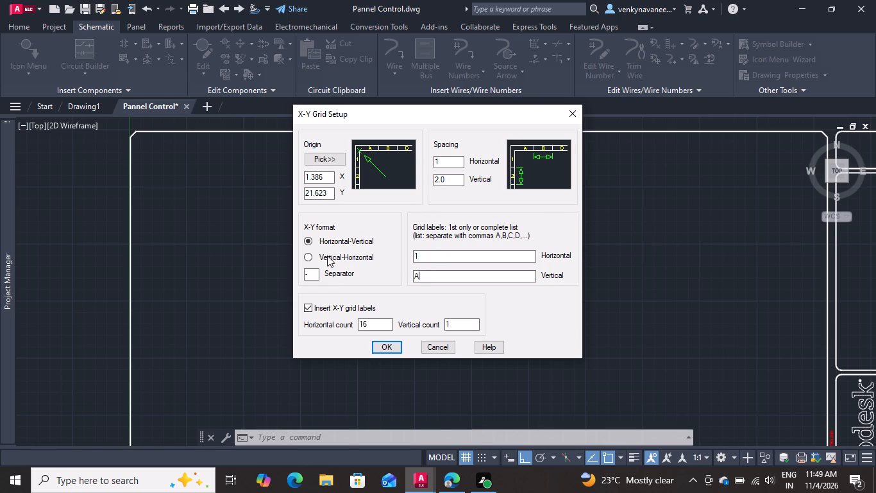
{"action": "left_click", "coordinate": [327, 255]}
{"action": "left_click", "coordinate": [310, 259]}
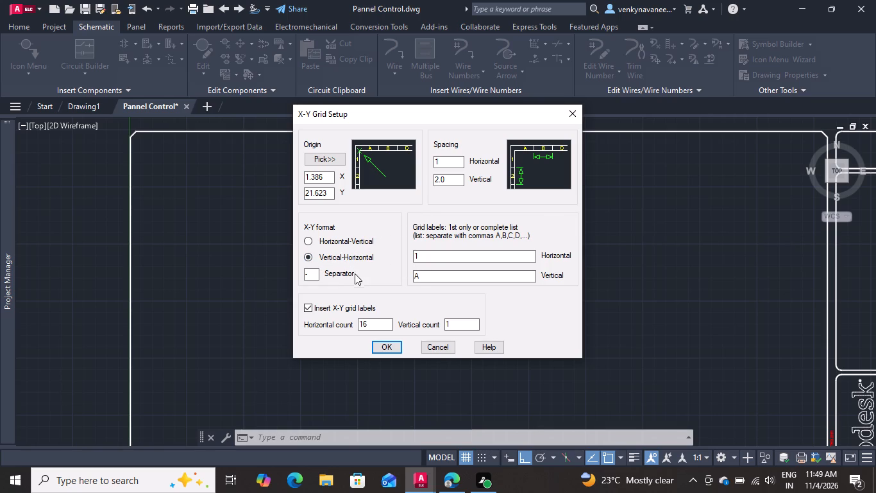
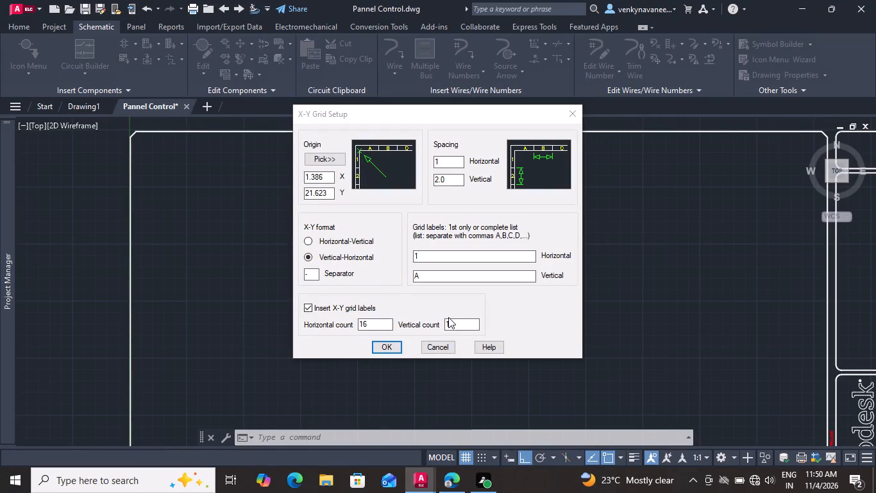
Set the X-Y grid's vertical count to H and insert the grid labels into the drawing.
{"action": "left_click_drag", "start_coordinate": [459, 323], "coordinate": [421, 337]}
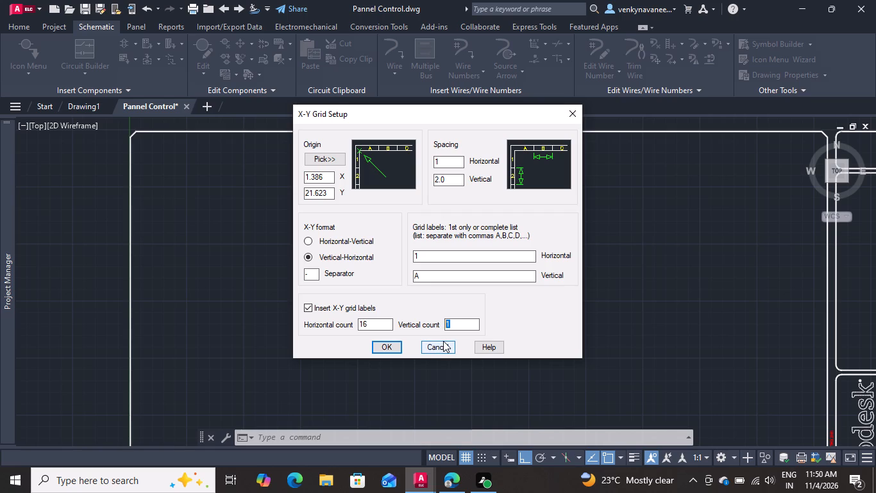
{"action": "key", "text": "shift+h"}
{"action": "left_click", "coordinate": [389, 345]}
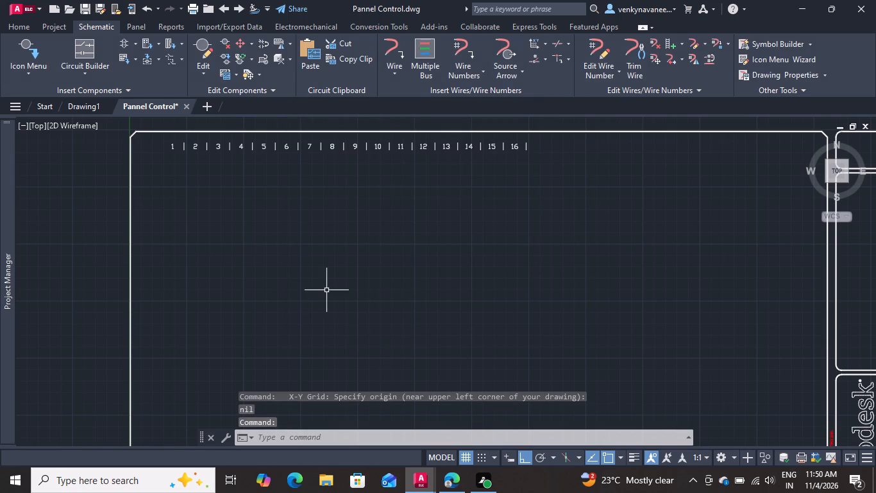
{"action": "scroll", "coordinate": [323, 293], "scroll_direction": "down", "scroll_amount": 1}
{"action": "scroll", "coordinate": [309, 304], "scroll_direction": "up", "scroll_amount": 1}
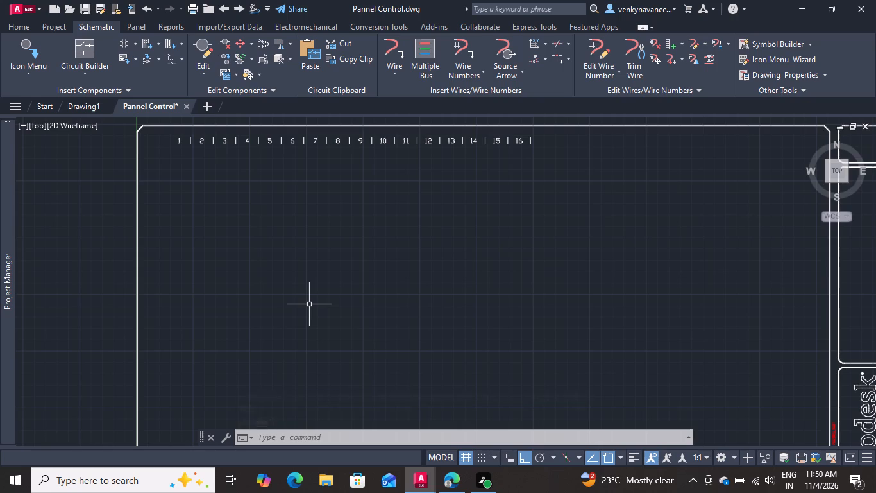
{"action": "scroll", "coordinate": [177, 148], "scroll_direction": "up", "scroll_amount": 1}
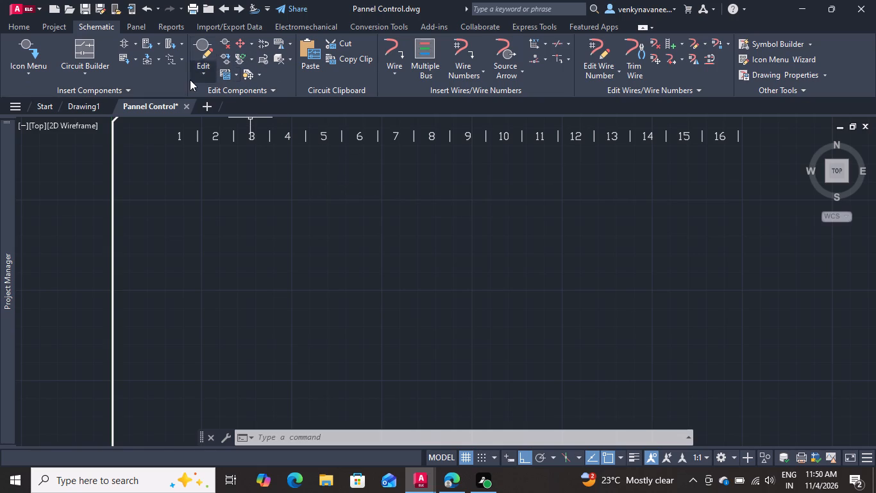
Check the spacing between the first two grid label tick marks with the Dimension tool.
{"action": "left_click", "coordinate": [12, 26]}
{"action": "left_click", "coordinate": [269, 53]}
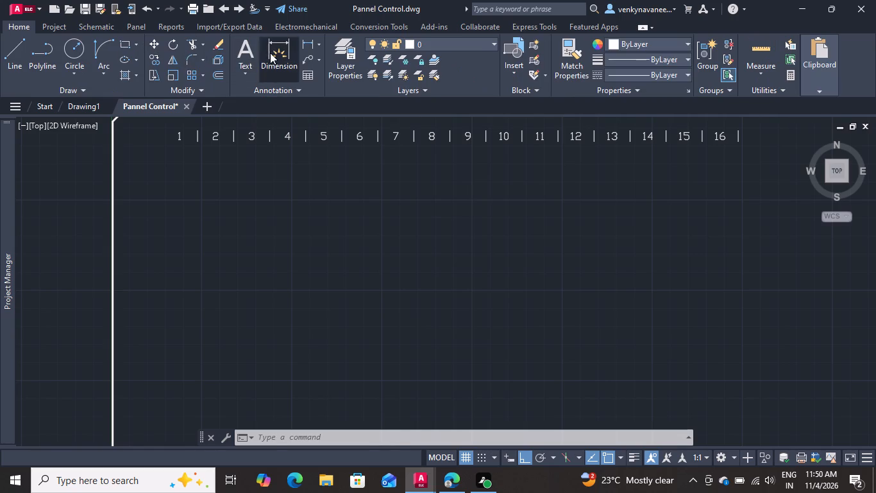
{"action": "scroll", "coordinate": [187, 151], "scroll_direction": "up", "scroll_amount": 2}
{"action": "scroll", "coordinate": [206, 148], "scroll_direction": "down", "scroll_amount": 1}
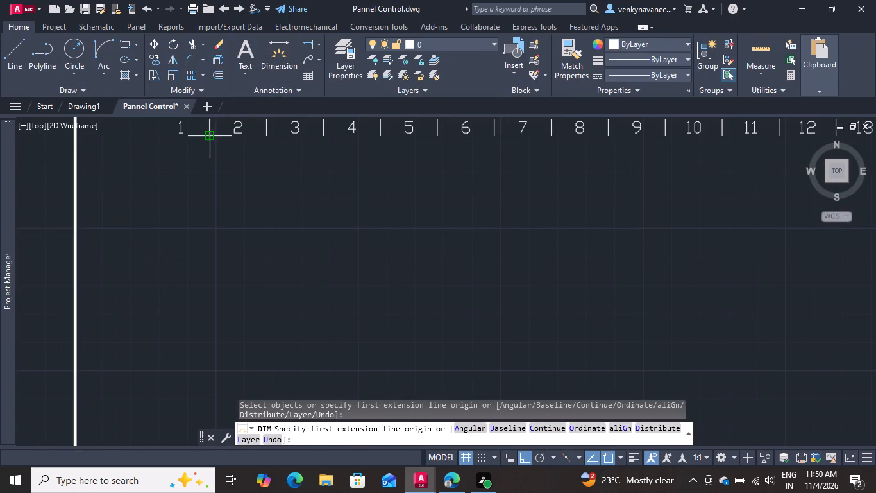
{"action": "left_click", "coordinate": [210, 134]}
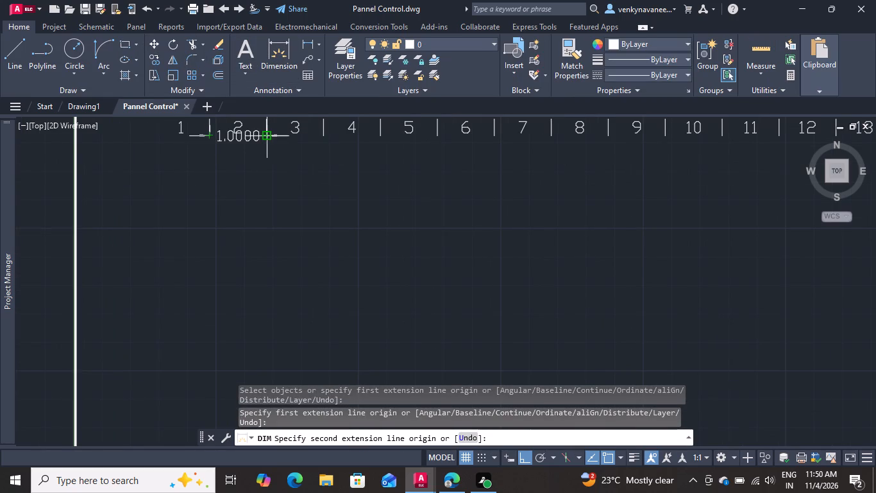
{"action": "key", "text": "Escape"}
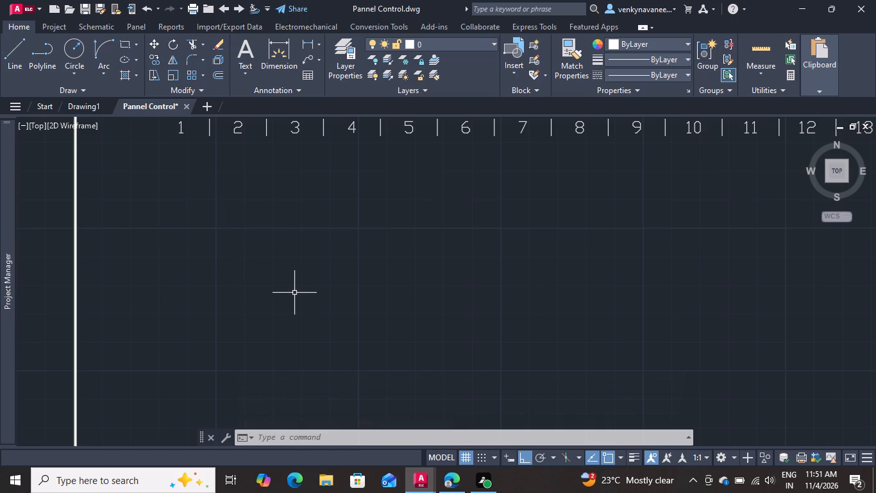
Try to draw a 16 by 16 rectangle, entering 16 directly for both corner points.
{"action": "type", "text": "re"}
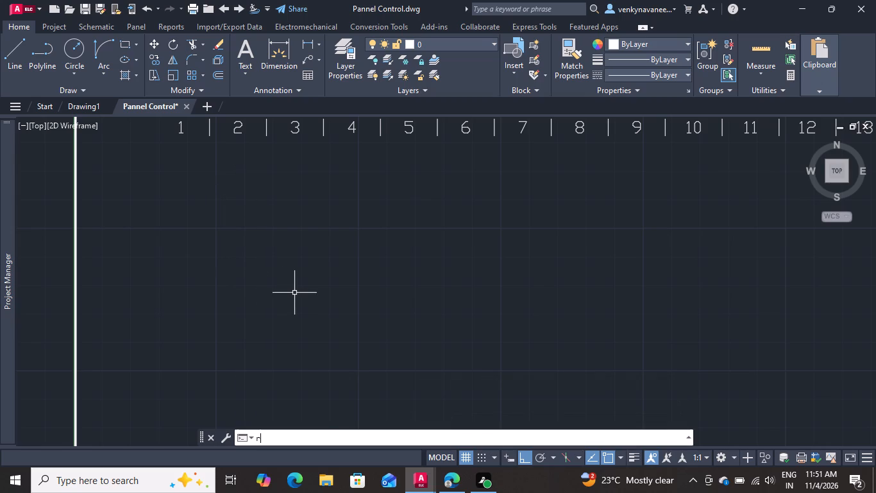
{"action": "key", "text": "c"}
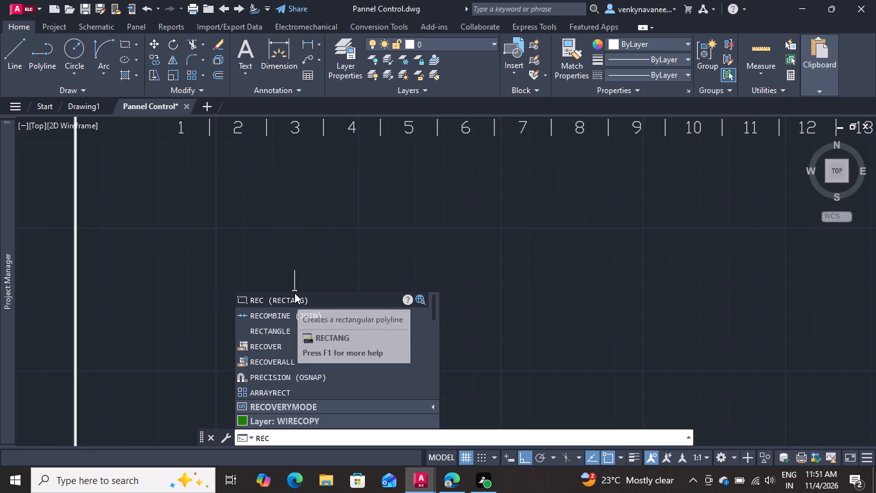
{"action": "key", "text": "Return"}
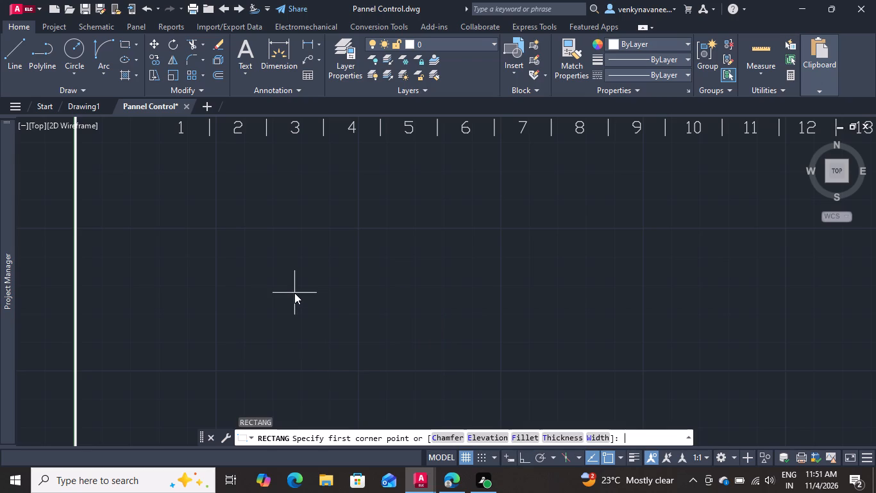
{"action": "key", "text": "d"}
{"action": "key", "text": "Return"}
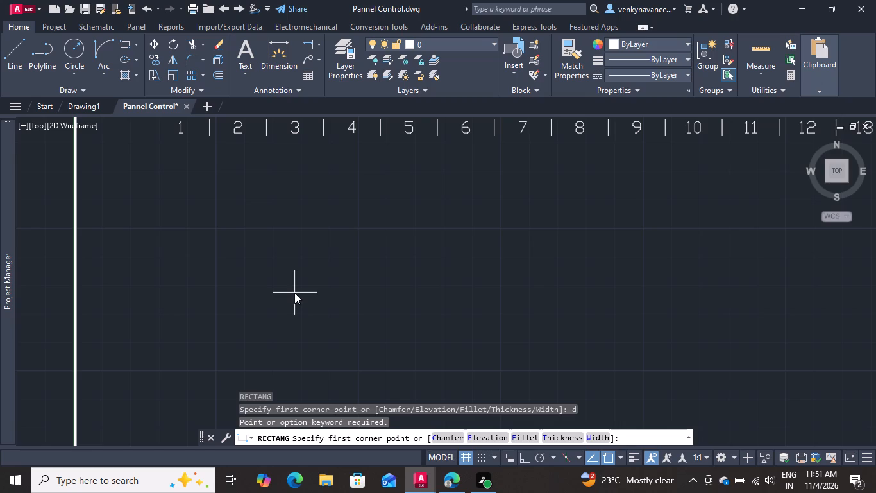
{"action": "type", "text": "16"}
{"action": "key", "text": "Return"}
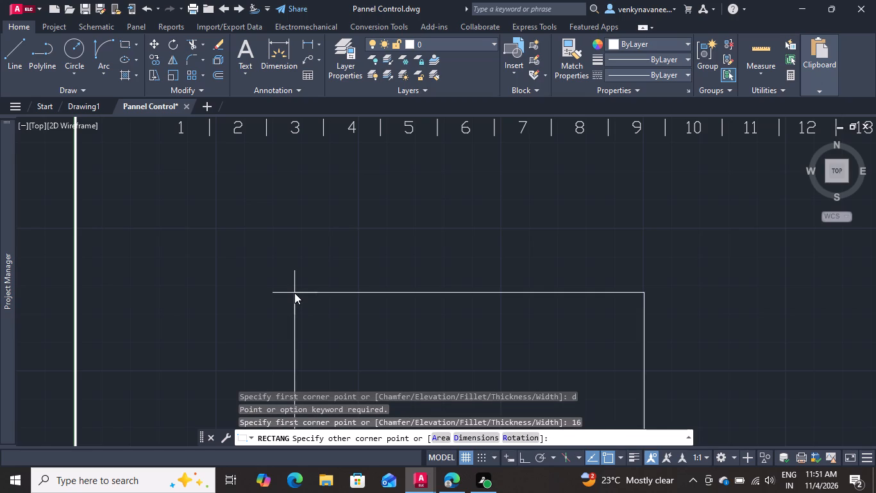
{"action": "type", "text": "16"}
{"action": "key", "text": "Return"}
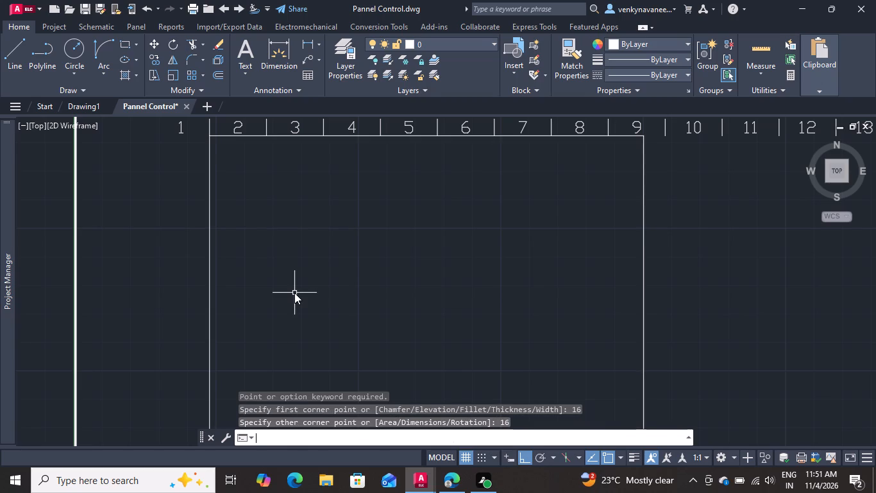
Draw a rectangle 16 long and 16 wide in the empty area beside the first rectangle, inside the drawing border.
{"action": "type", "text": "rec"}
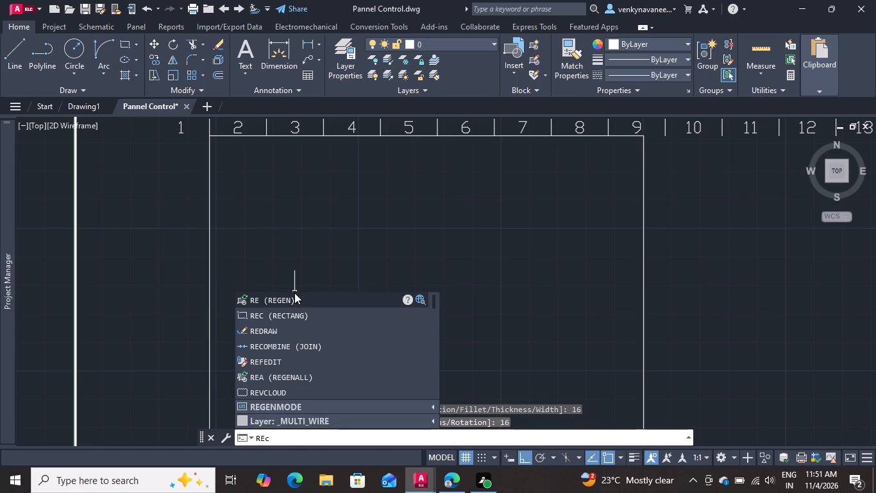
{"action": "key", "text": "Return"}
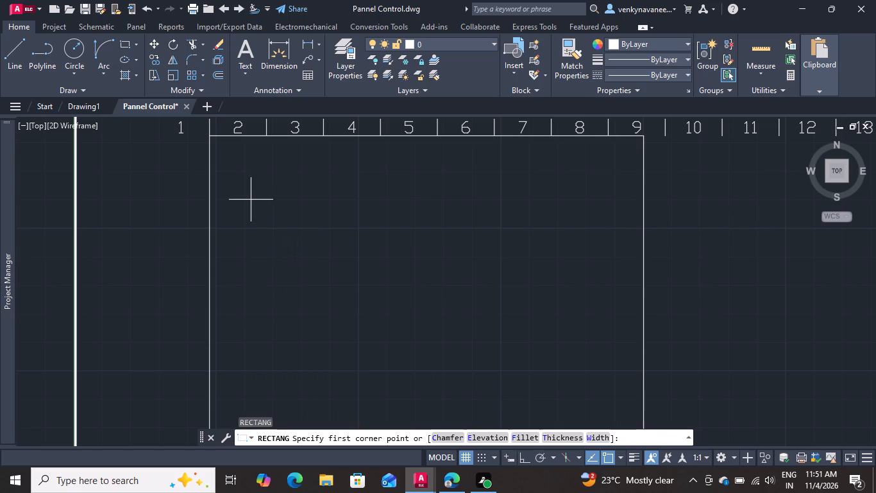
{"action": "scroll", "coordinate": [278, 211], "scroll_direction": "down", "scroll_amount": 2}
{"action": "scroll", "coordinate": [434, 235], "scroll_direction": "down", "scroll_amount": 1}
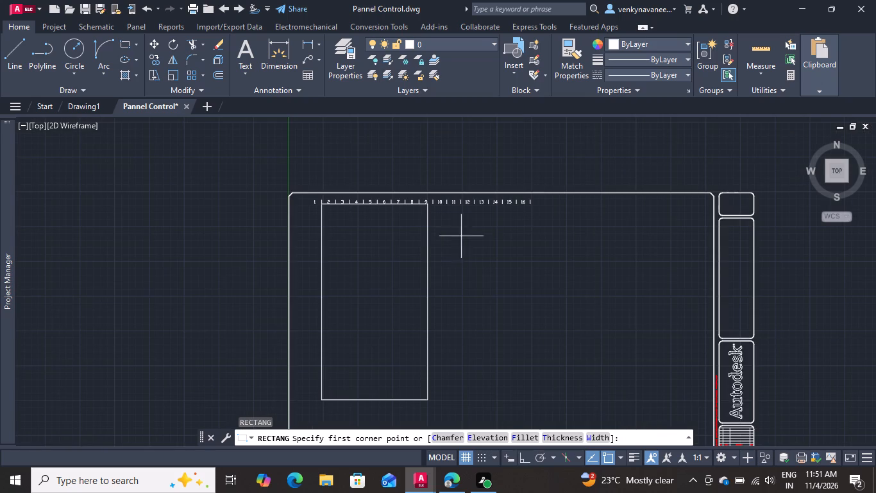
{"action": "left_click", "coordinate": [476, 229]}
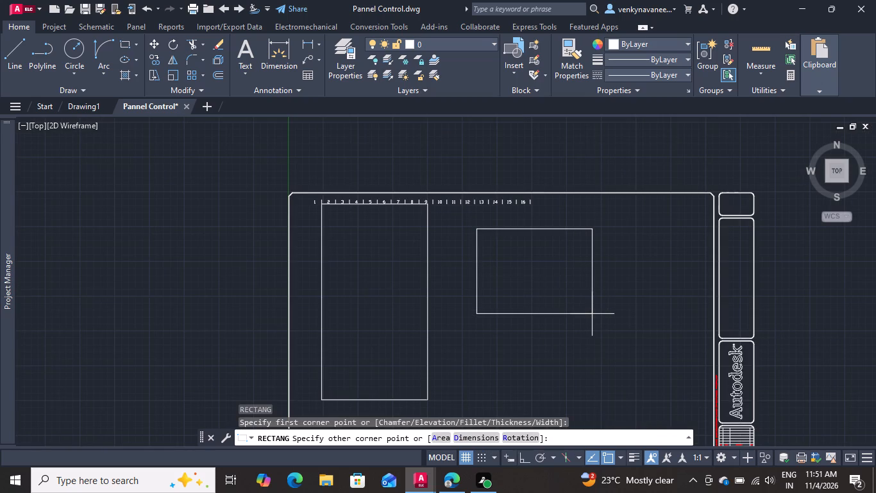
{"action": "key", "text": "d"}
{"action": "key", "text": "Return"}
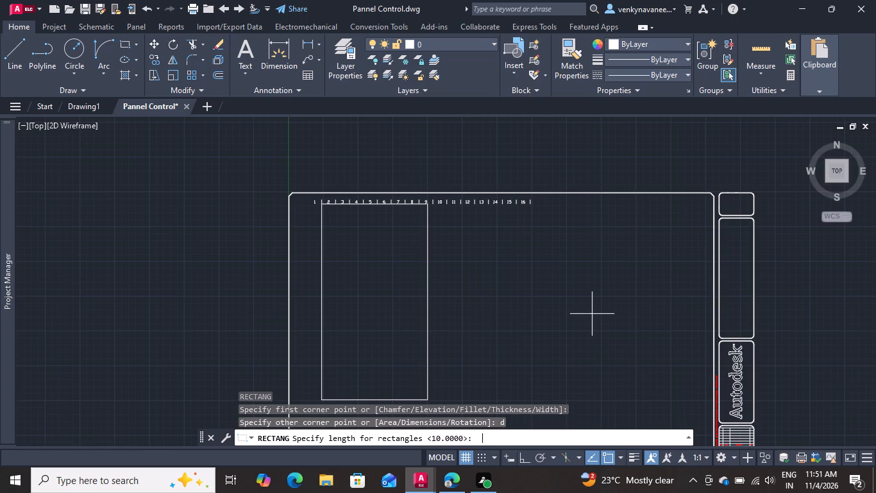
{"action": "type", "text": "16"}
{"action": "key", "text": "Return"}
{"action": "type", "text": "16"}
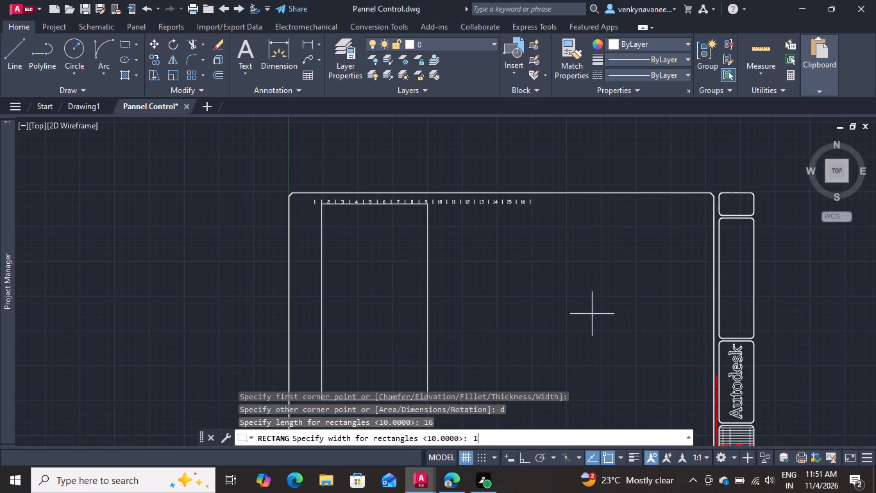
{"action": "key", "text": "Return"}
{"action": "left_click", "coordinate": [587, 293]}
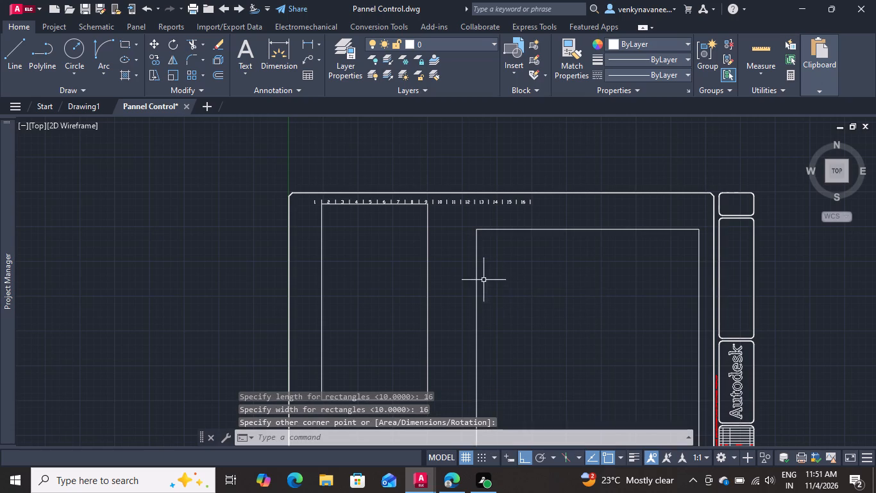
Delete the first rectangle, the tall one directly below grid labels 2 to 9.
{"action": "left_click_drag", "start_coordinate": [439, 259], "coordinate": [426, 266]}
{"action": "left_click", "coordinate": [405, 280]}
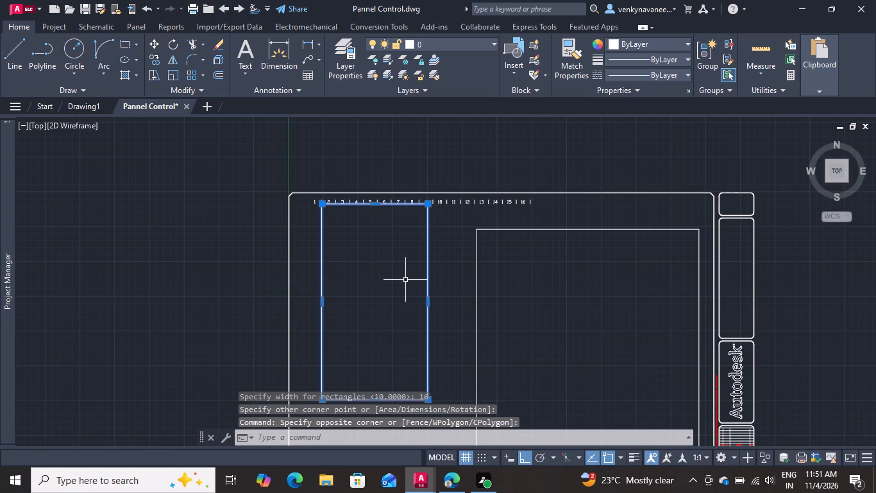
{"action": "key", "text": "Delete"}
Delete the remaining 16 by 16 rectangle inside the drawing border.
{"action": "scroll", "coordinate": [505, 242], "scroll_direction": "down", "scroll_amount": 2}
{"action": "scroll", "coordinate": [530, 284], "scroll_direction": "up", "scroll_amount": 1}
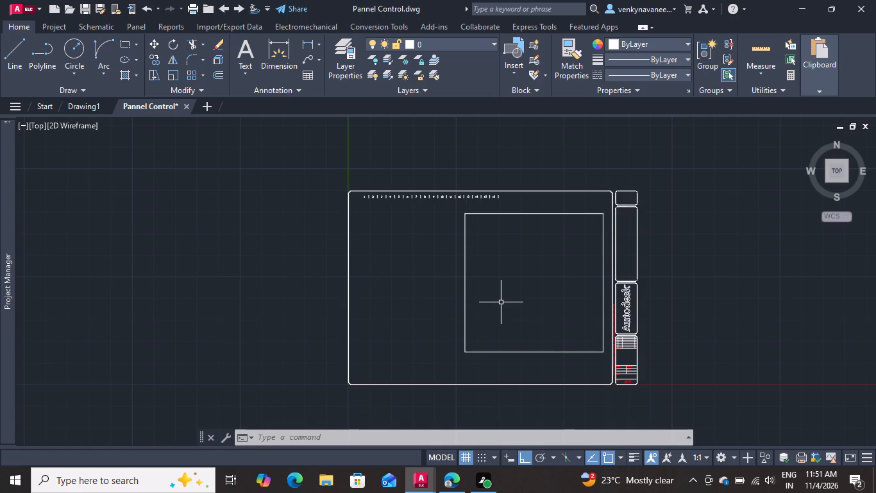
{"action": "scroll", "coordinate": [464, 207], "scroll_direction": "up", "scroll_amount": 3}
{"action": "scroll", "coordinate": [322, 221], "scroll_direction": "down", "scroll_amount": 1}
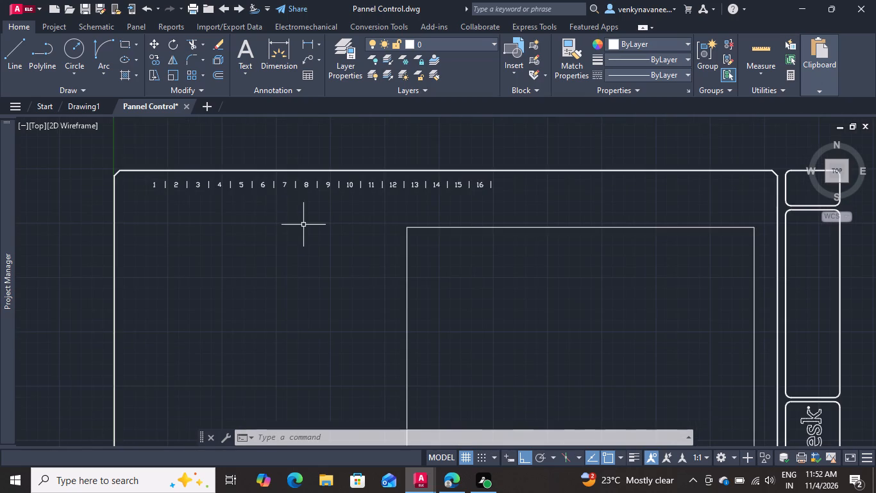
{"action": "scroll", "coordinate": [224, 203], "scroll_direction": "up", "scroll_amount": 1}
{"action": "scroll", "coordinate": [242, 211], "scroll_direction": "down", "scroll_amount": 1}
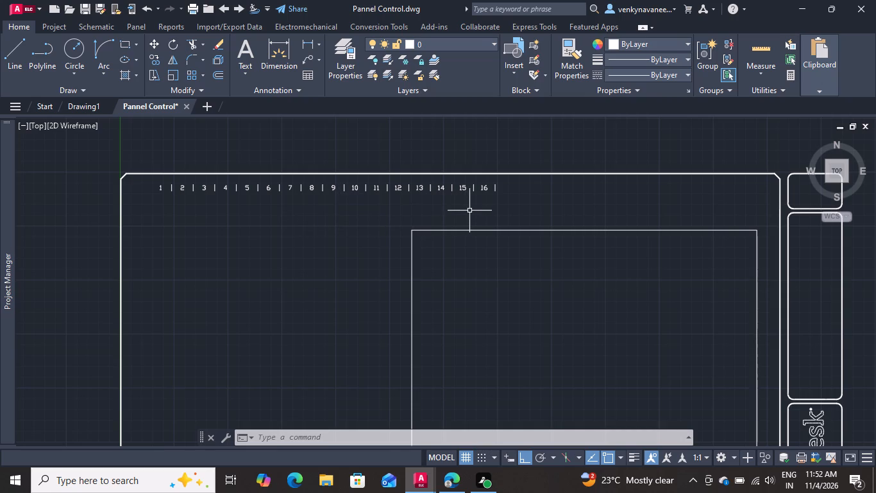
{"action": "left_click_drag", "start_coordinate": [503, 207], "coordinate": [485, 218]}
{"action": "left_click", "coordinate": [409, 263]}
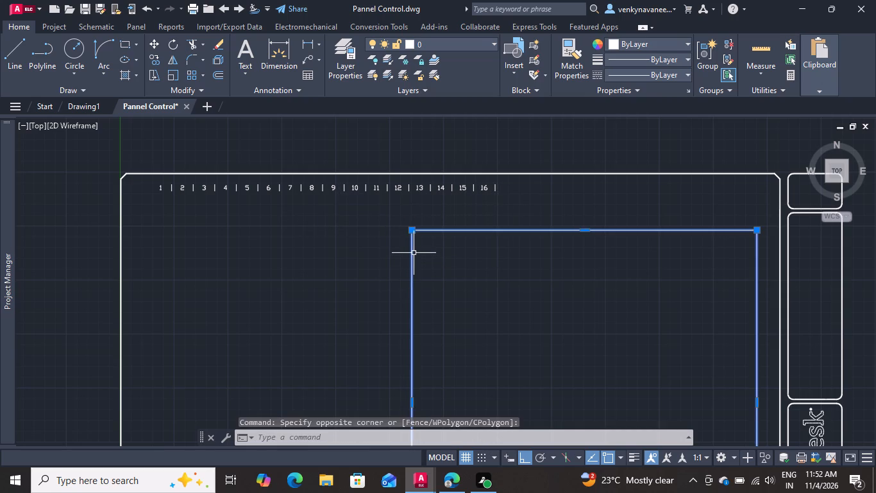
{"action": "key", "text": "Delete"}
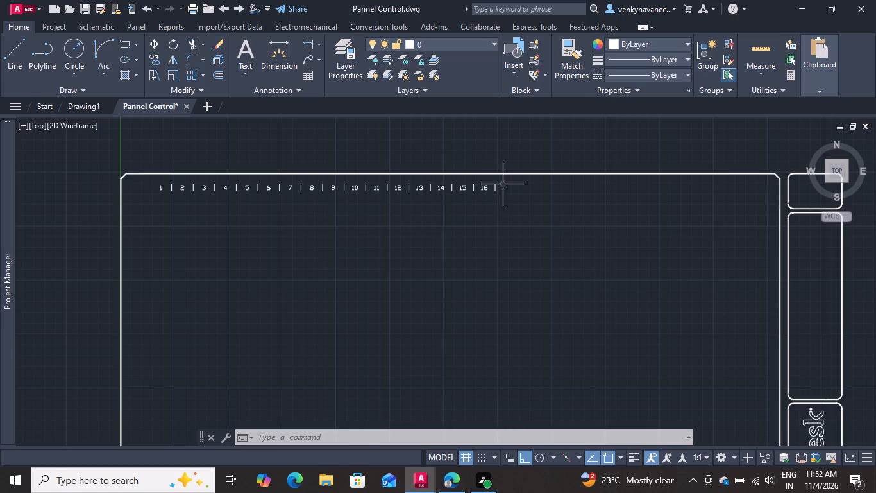
Delete the whole row of grid labels 1 to 16 and their divider marks inside the top of the drawing border.
{"action": "scroll", "coordinate": [503, 184], "scroll_direction": "up", "scroll_amount": 2}
{"action": "scroll", "coordinate": [503, 185], "scroll_direction": "down", "scroll_amount": 2}
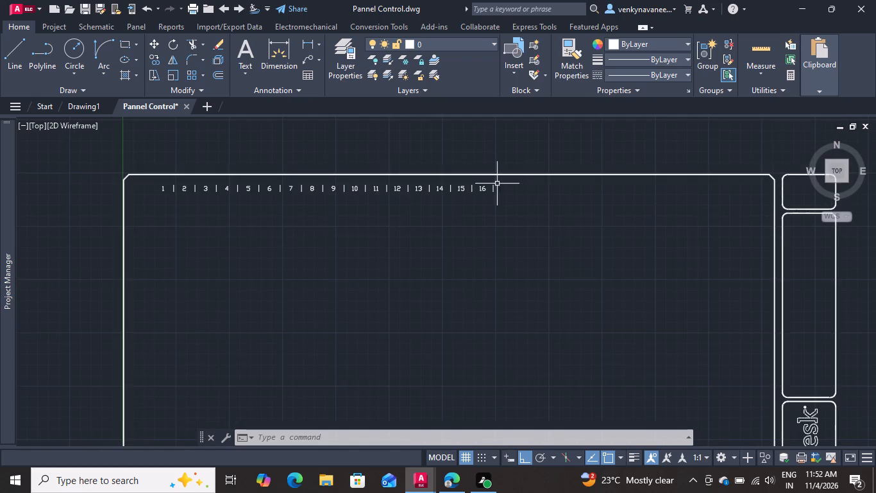
{"action": "scroll", "coordinate": [490, 179], "scroll_direction": "up", "scroll_amount": 2}
{"action": "scroll", "coordinate": [491, 181], "scroll_direction": "down", "scroll_amount": 3}
{"action": "scroll", "coordinate": [484, 180], "scroll_direction": "up", "scroll_amount": 3}
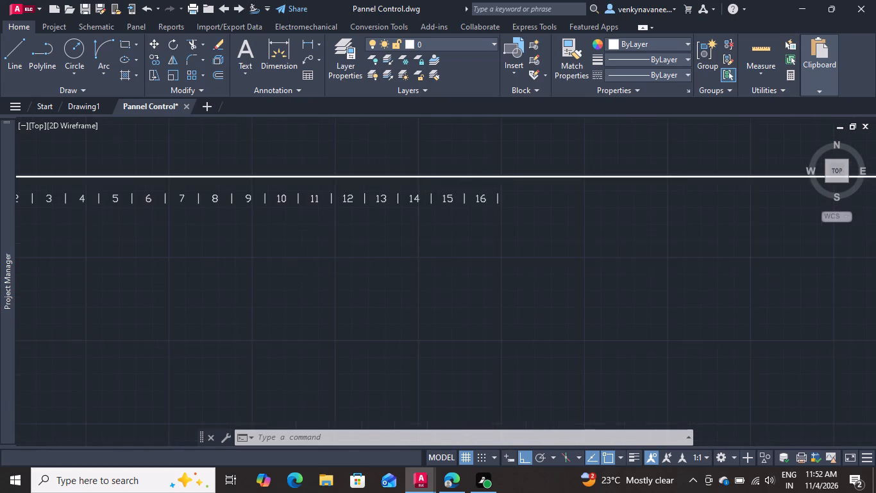
{"action": "scroll", "coordinate": [484, 181], "scroll_direction": "down", "scroll_amount": 2}
{"action": "scroll", "coordinate": [497, 185], "scroll_direction": "up", "scroll_amount": 1}
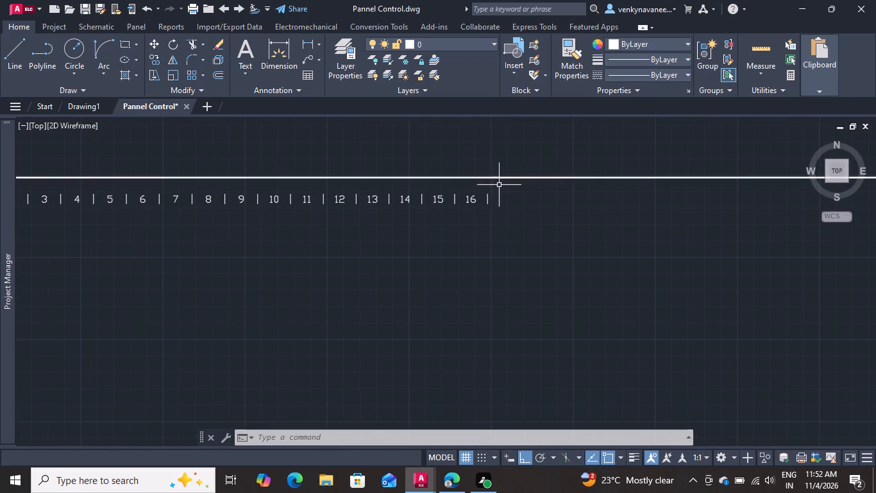
{"action": "left_click_drag", "start_coordinate": [505, 189], "coordinate": [490, 198]}
{"action": "scroll", "coordinate": [360, 239], "scroll_direction": "down", "scroll_amount": 2}
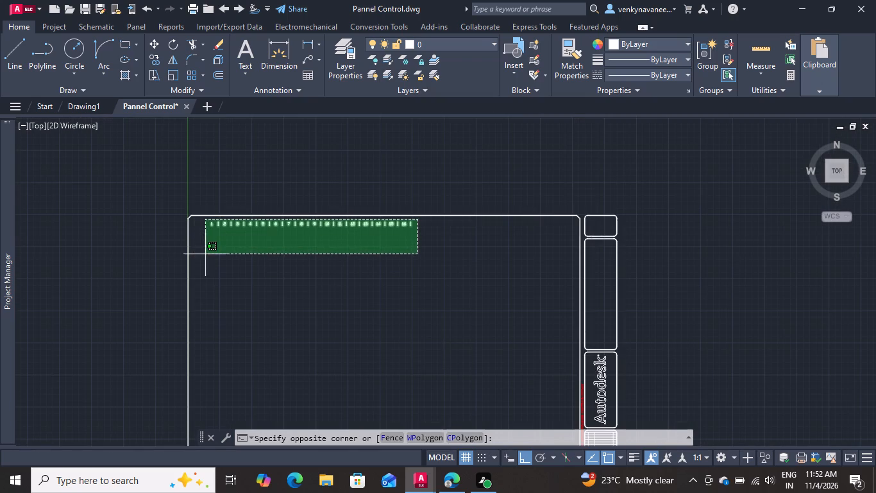
{"action": "left_click", "coordinate": [205, 254]}
{"action": "key", "text": "Delete"}
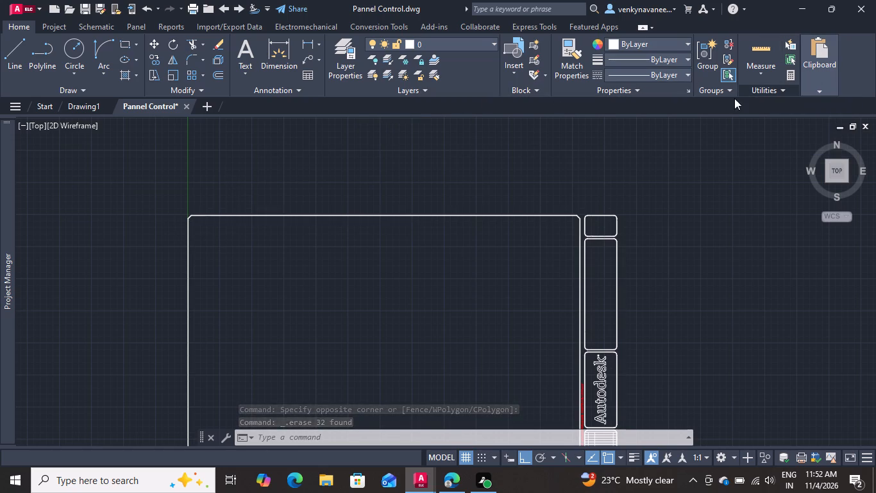
In the drawing properties' format settings, keep X-Y Grid referencing and set its X-Y format to Horizontal-Vertical.
{"action": "left_click", "coordinate": [98, 28]}
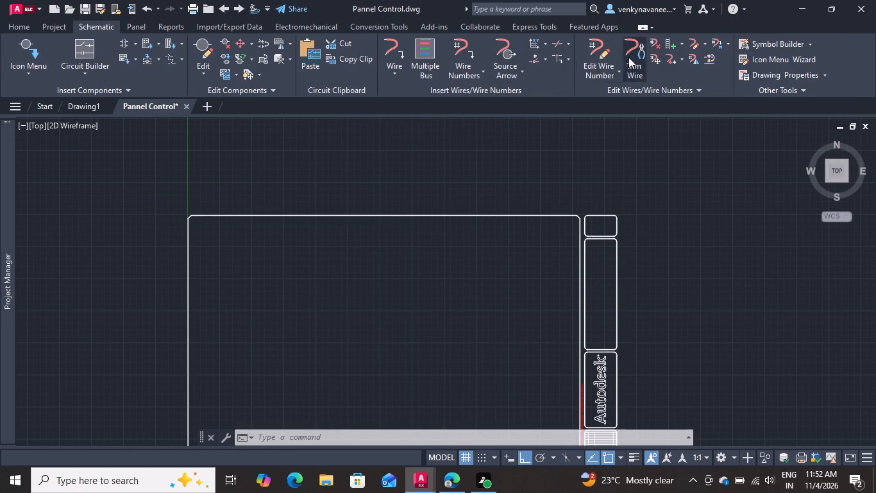
{"action": "left_click", "coordinate": [822, 73]}
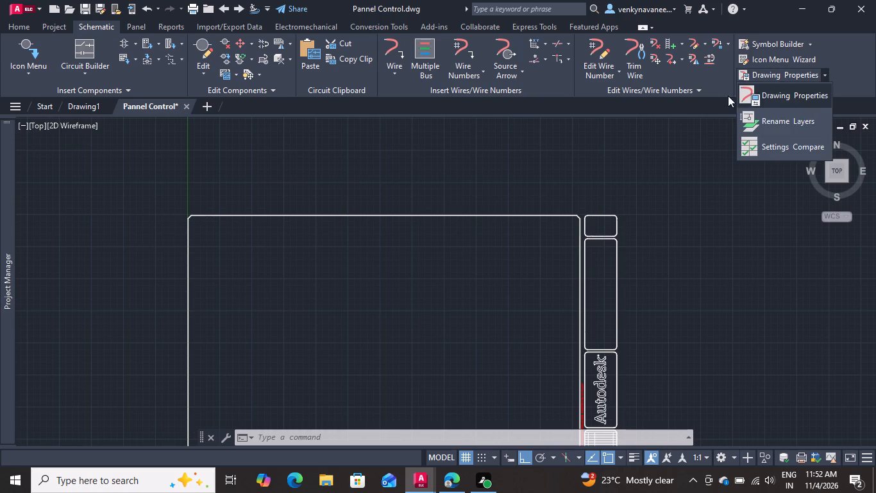
{"action": "left_click", "coordinate": [789, 101]}
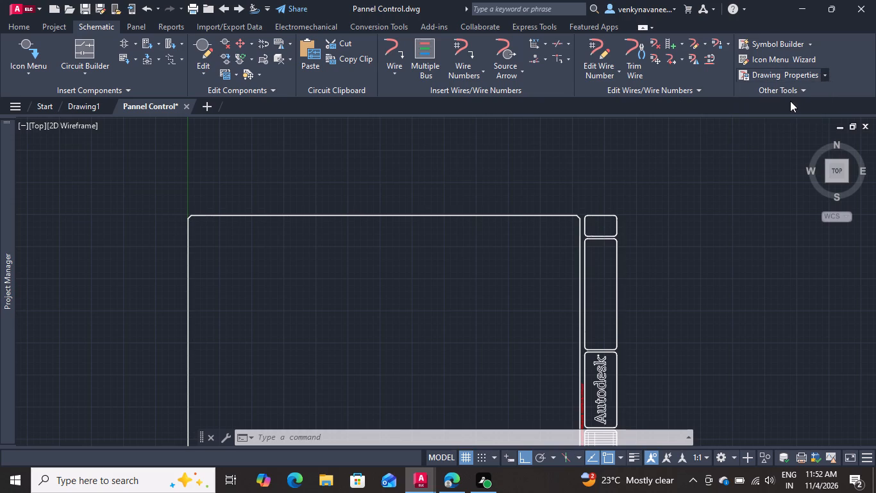
{"action": "left_click", "coordinate": [546, 68]}
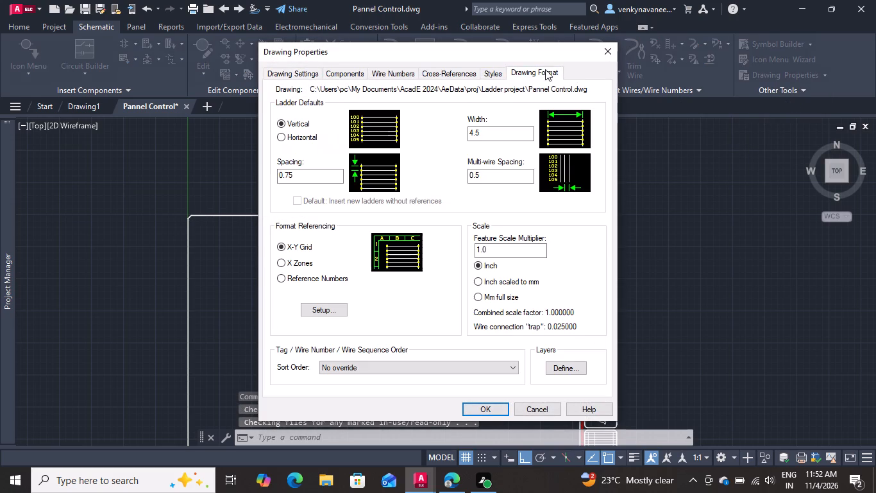
{"action": "left_click", "coordinate": [289, 248]}
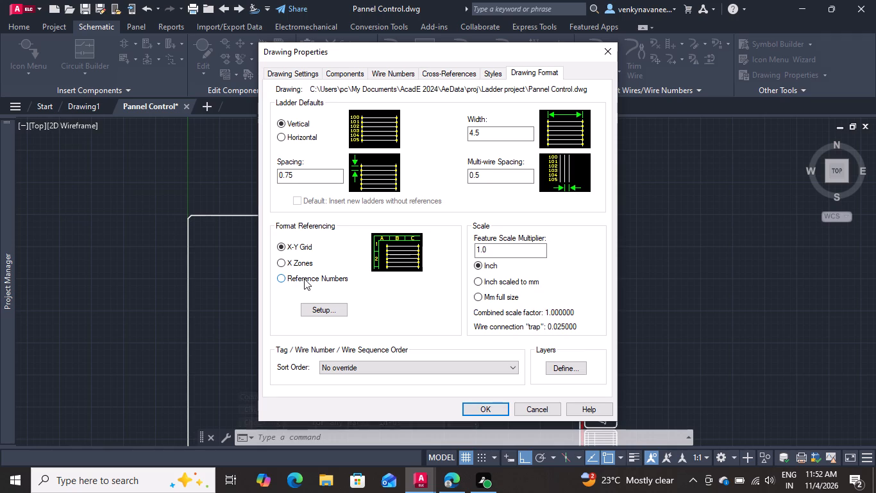
{"action": "left_click", "coordinate": [326, 307]}
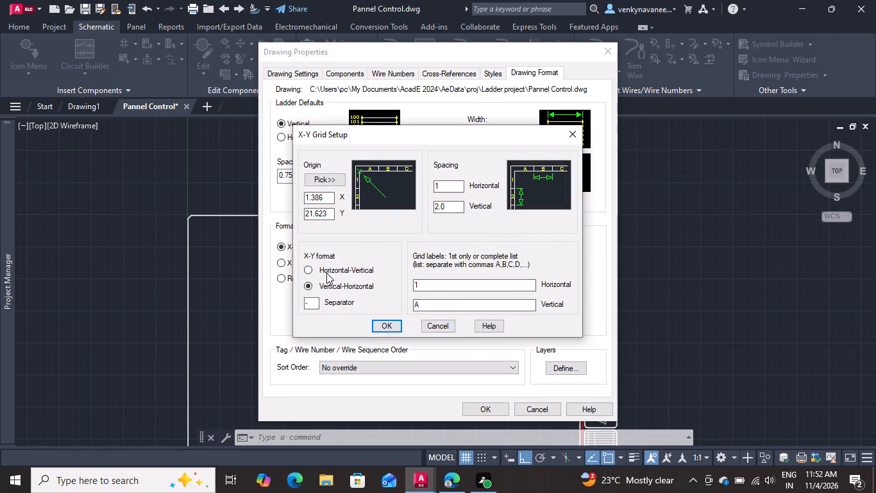
{"action": "left_click", "coordinate": [326, 273]}
{"action": "left_click", "coordinate": [323, 270]}
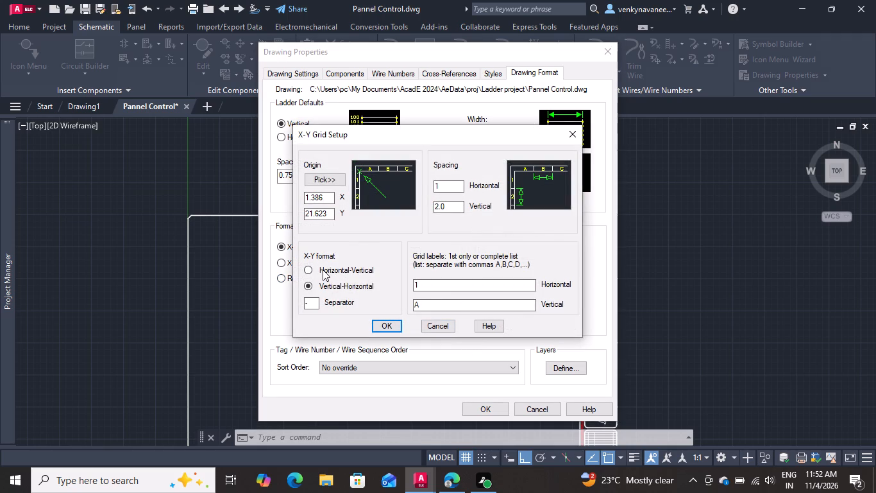
{"action": "triple_click", "coordinate": [309, 270]}
{"action": "left_click", "coordinate": [309, 270]}
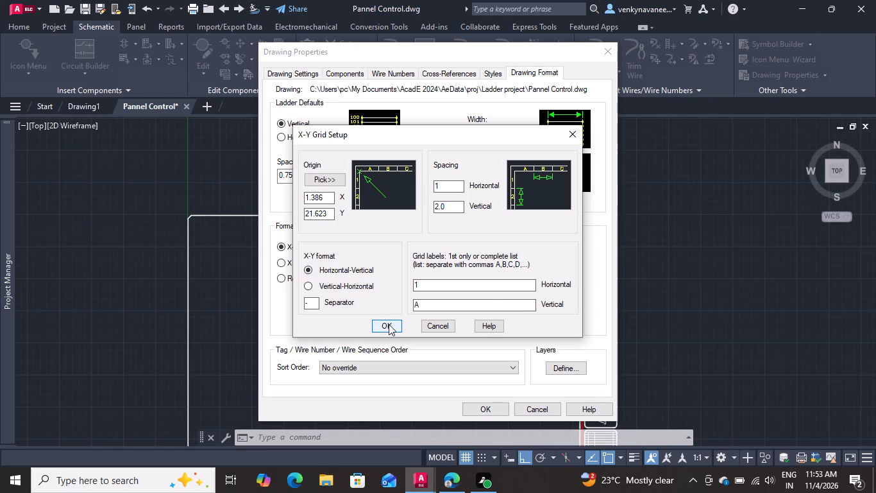
{"action": "left_click", "coordinate": [389, 324]}
{"action": "left_click", "coordinate": [485, 406]}
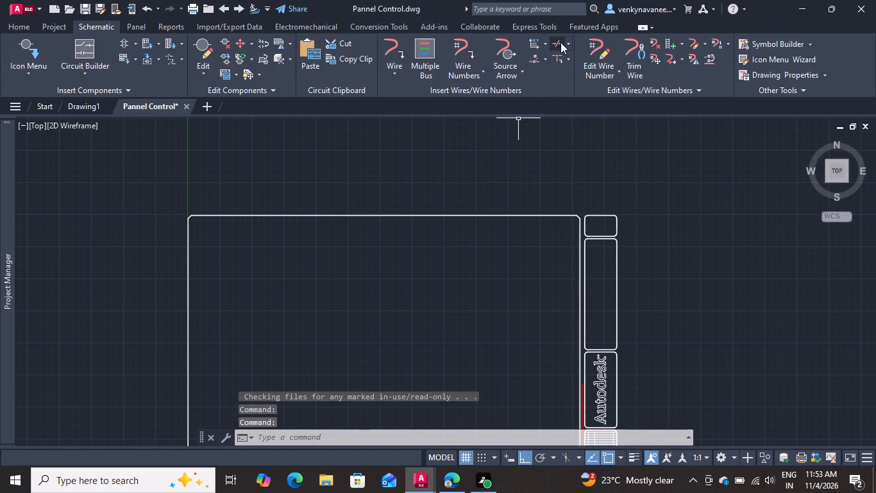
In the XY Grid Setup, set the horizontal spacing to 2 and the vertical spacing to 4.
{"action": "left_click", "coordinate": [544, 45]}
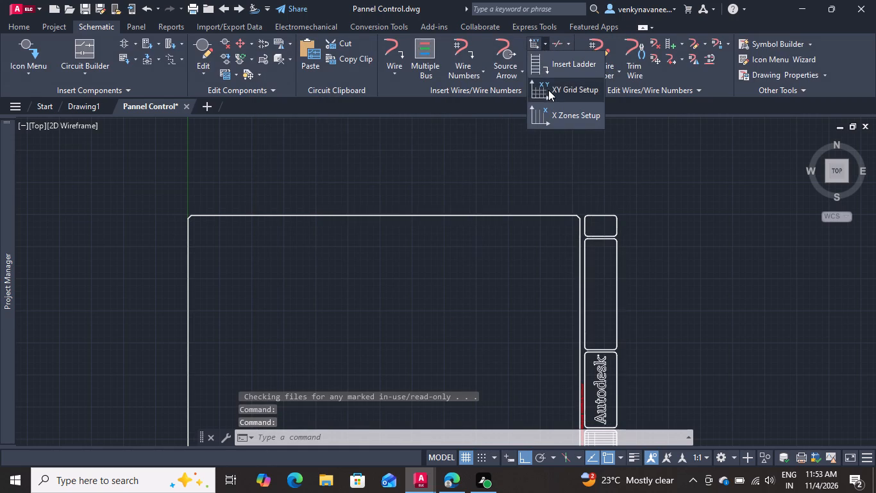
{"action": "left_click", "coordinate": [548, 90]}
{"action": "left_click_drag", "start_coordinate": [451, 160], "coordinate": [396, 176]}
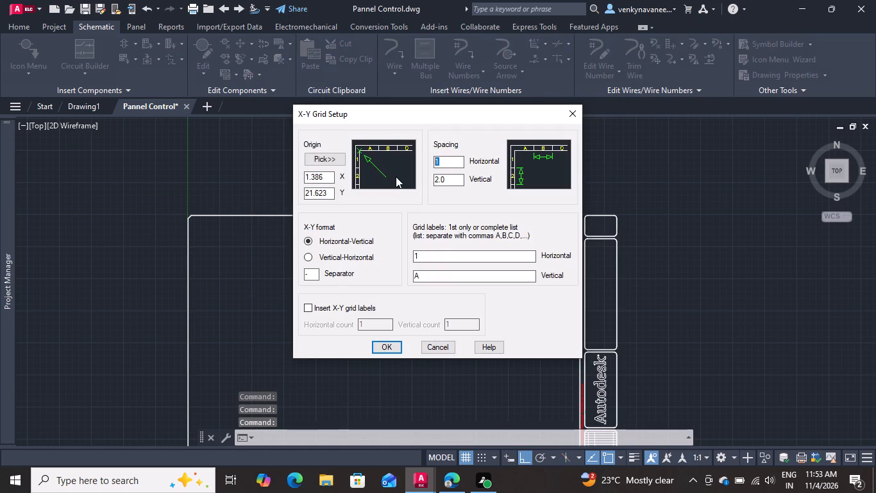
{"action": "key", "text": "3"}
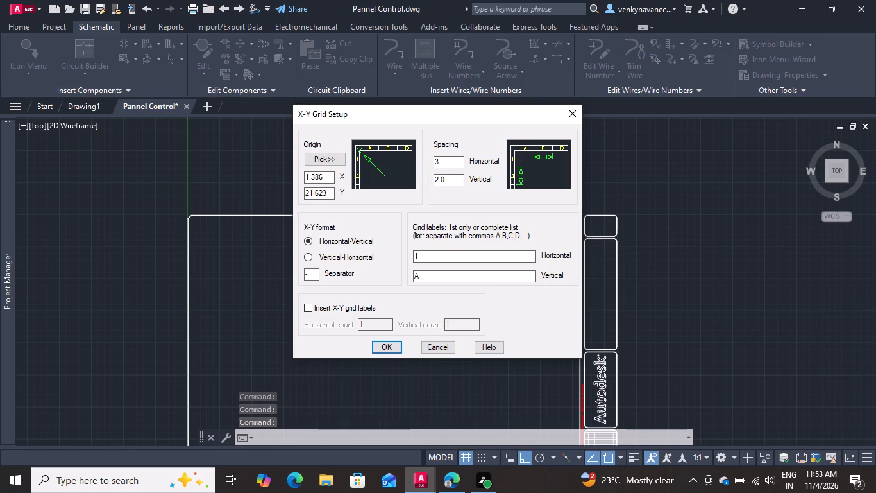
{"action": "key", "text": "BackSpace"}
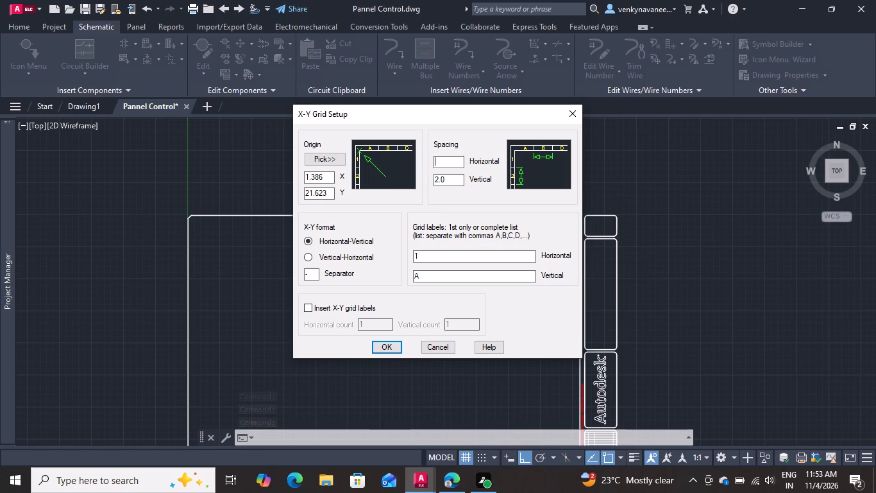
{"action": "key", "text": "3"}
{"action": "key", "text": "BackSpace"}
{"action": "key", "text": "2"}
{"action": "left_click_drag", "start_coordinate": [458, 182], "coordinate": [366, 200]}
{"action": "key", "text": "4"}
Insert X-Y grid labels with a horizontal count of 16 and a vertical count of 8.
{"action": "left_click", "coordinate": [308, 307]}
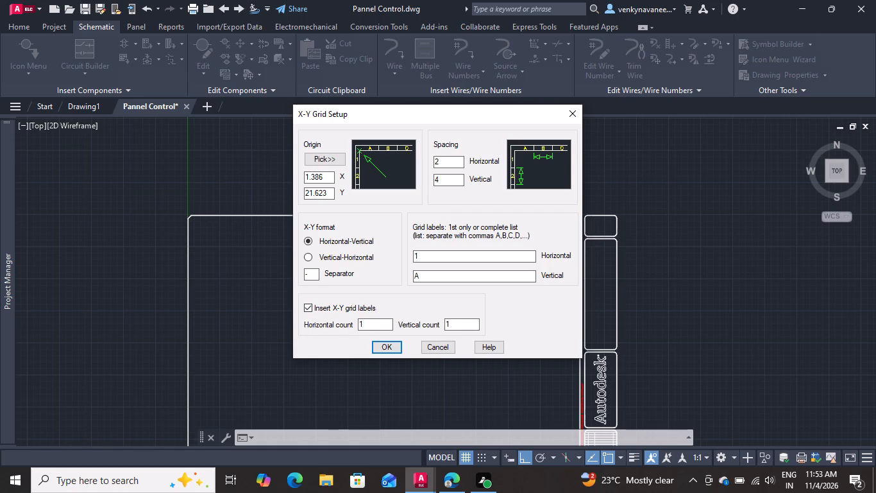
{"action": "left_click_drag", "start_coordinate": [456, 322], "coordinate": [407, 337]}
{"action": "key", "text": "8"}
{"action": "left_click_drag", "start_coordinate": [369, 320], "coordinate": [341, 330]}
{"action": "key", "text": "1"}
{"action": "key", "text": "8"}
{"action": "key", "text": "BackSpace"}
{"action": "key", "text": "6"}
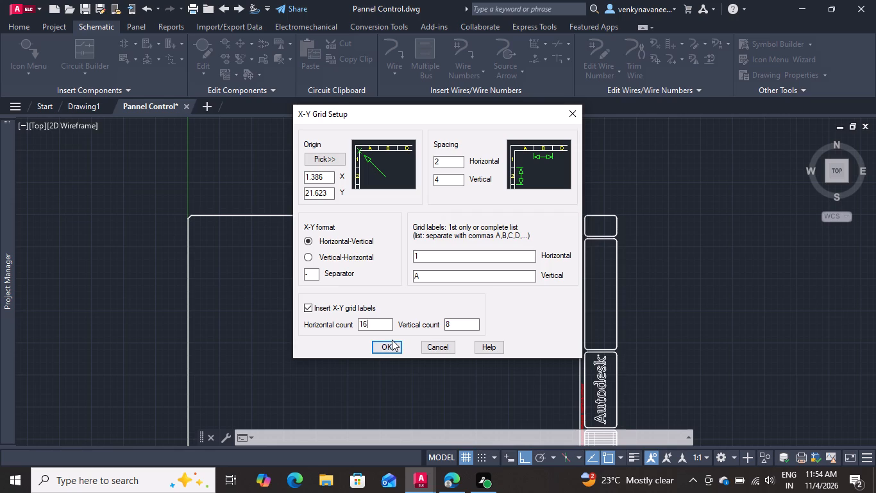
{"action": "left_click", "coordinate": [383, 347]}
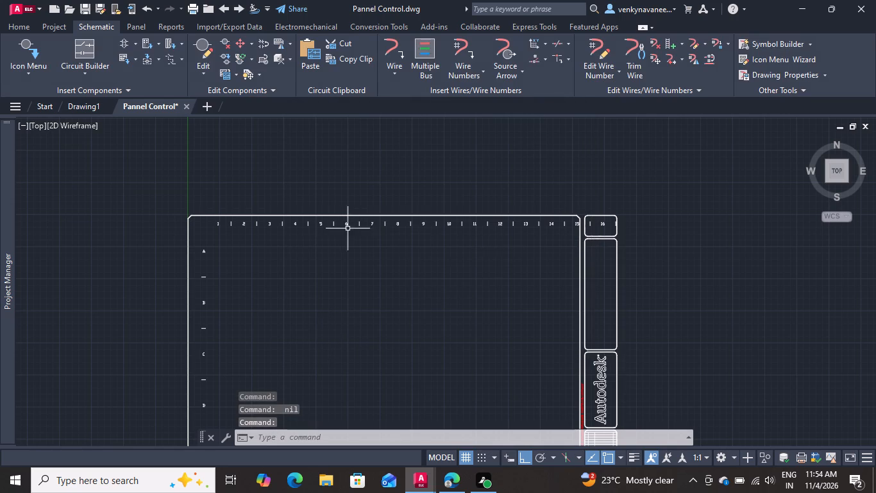
Examine how the inserted horizontal and vertical grid labels fit against the drawing border and title block.
{"action": "scroll", "coordinate": [330, 232], "scroll_direction": "down", "scroll_amount": 1}
{"action": "scroll", "coordinate": [484, 227], "scroll_direction": "up", "scroll_amount": 3}
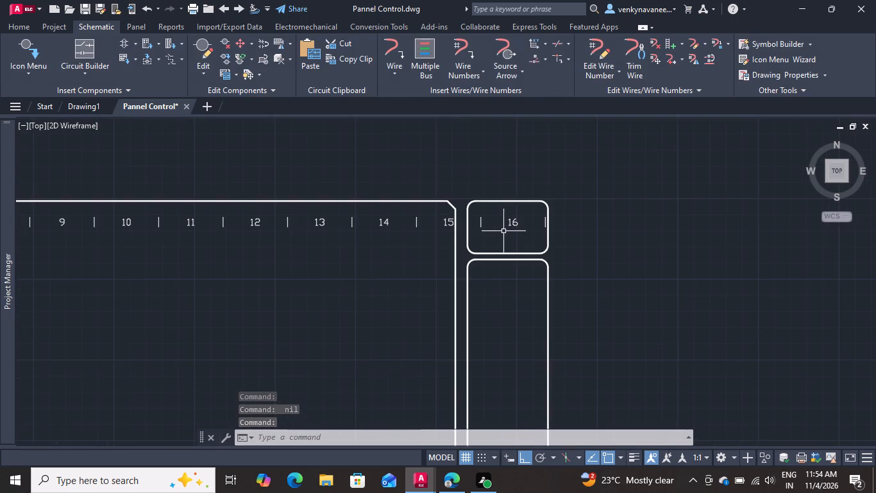
{"action": "scroll", "coordinate": [503, 231], "scroll_direction": "down", "scroll_amount": 3}
{"action": "scroll", "coordinate": [487, 282], "scroll_direction": "down", "scroll_amount": 1}
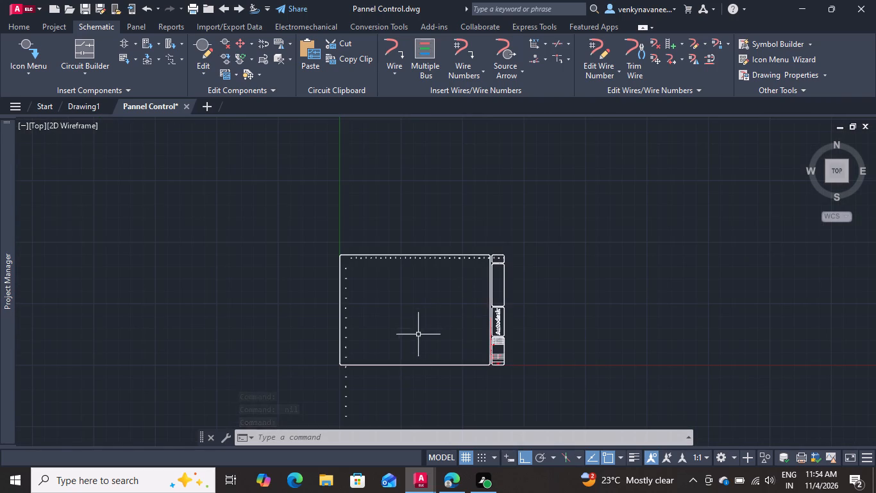
{"action": "scroll", "coordinate": [389, 368], "scroll_direction": "down", "scroll_amount": 1}
{"action": "scroll", "coordinate": [349, 413], "scroll_direction": "up", "scroll_amount": 3}
{"action": "scroll", "coordinate": [383, 367], "scroll_direction": "up", "scroll_amount": 2}
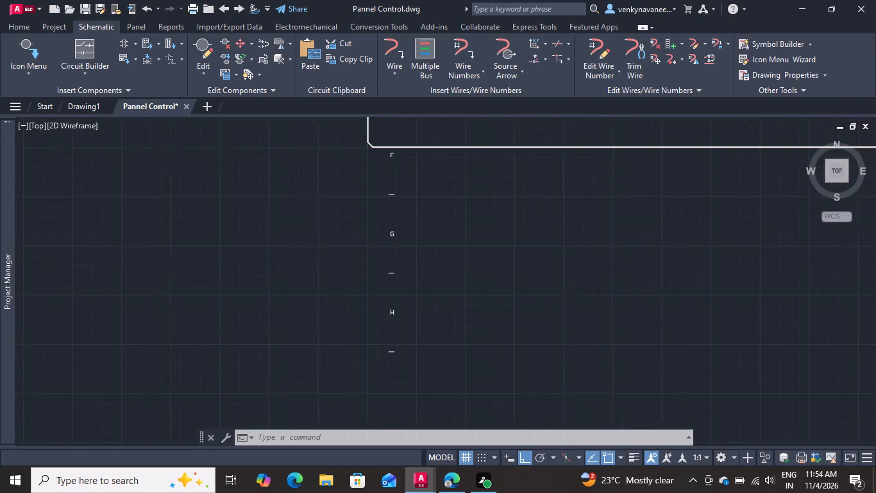
{"action": "scroll", "coordinate": [408, 339], "scroll_direction": "up", "scroll_amount": 3}
{"action": "scroll", "coordinate": [402, 340], "scroll_direction": "down", "scroll_amount": 8}
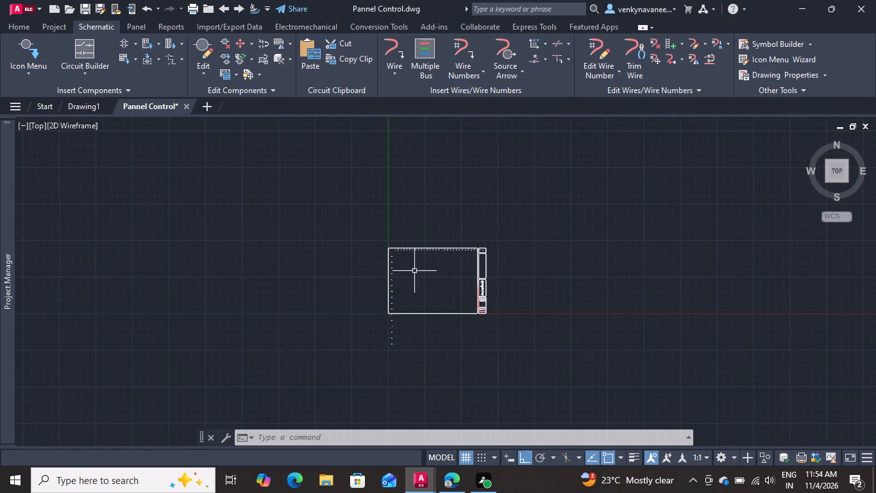
{"action": "scroll", "coordinate": [410, 254], "scroll_direction": "up", "scroll_amount": 2}
{"action": "scroll", "coordinate": [410, 254], "scroll_direction": "down", "scroll_amount": 1}
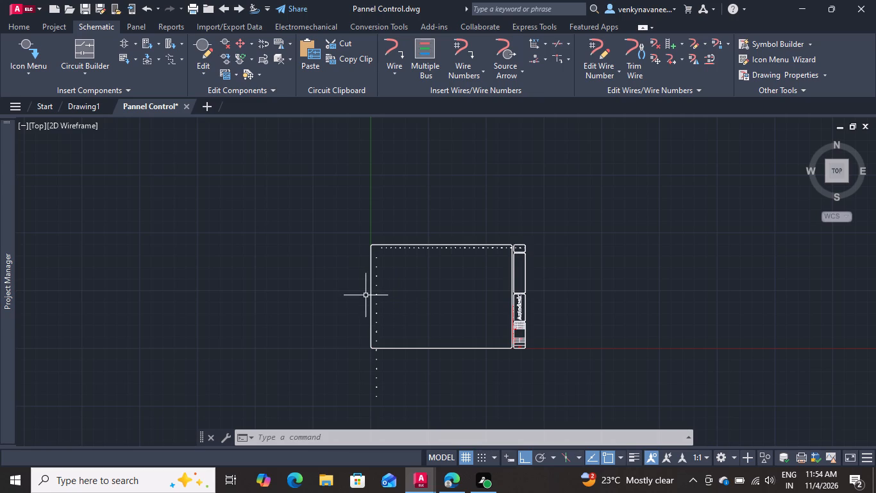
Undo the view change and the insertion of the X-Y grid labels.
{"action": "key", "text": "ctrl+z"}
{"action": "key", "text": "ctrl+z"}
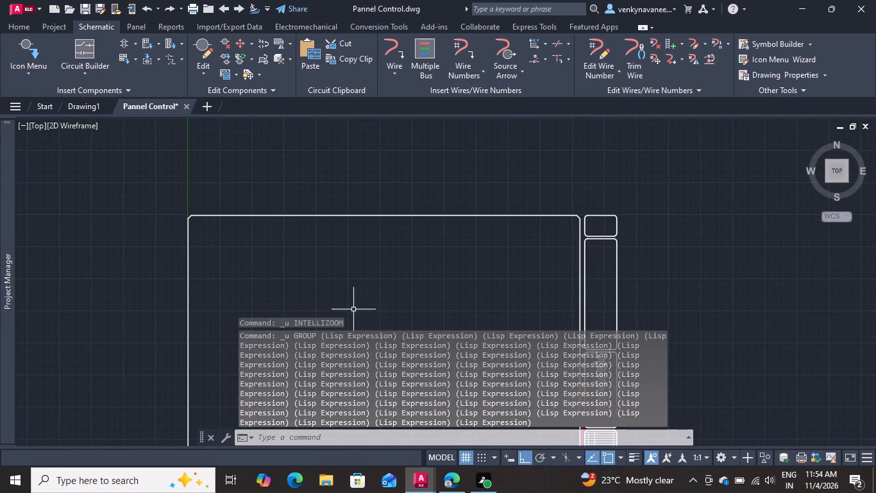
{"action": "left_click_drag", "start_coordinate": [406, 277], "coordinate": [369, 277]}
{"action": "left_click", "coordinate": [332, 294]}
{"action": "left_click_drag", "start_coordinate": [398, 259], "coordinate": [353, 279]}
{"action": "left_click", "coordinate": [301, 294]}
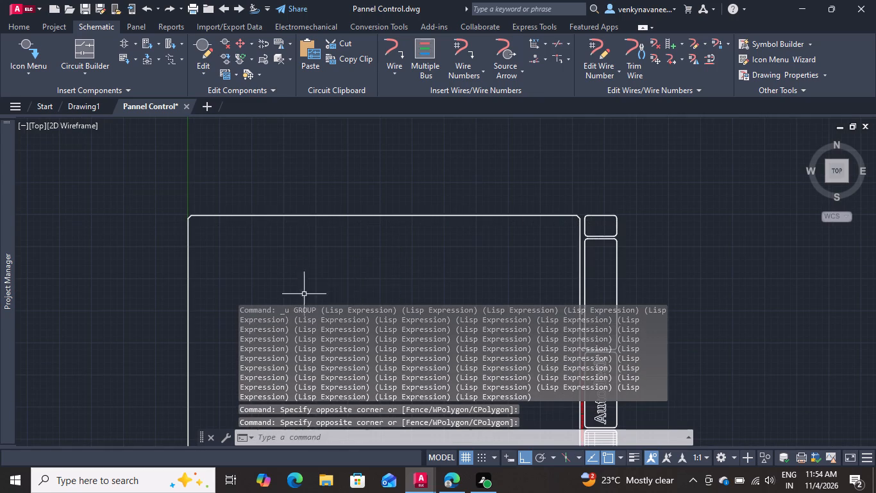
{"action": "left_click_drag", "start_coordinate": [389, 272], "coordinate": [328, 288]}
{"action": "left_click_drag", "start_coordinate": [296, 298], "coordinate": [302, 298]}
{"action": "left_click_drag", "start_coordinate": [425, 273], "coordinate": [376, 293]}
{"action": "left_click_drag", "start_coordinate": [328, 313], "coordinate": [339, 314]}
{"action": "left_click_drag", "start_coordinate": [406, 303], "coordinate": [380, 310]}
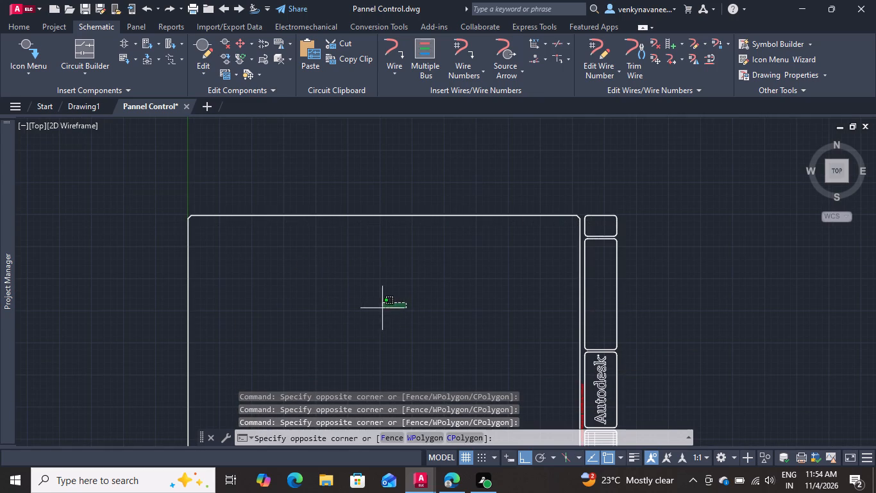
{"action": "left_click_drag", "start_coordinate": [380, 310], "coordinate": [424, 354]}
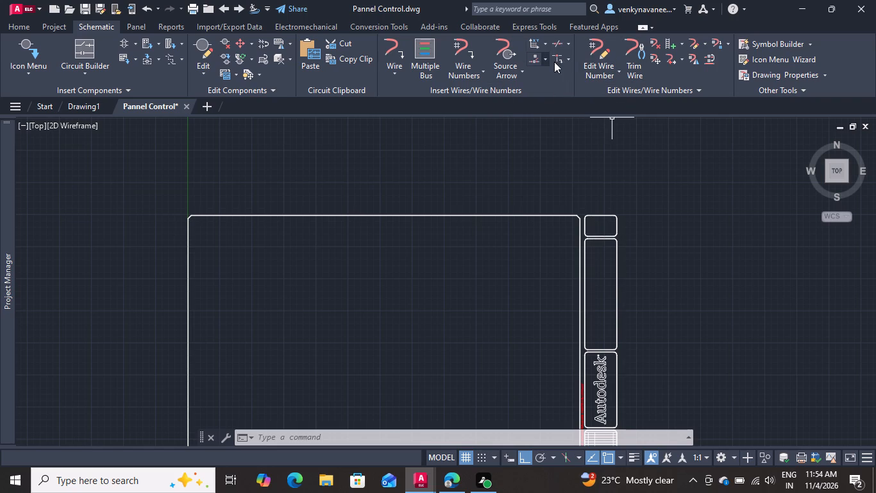
Reopen the X-Y Grid Setup and set the horizontal spacing to 3 and the vertical spacing to 2.
{"action": "left_click", "coordinate": [547, 46]}
{"action": "left_click", "coordinate": [547, 83]}
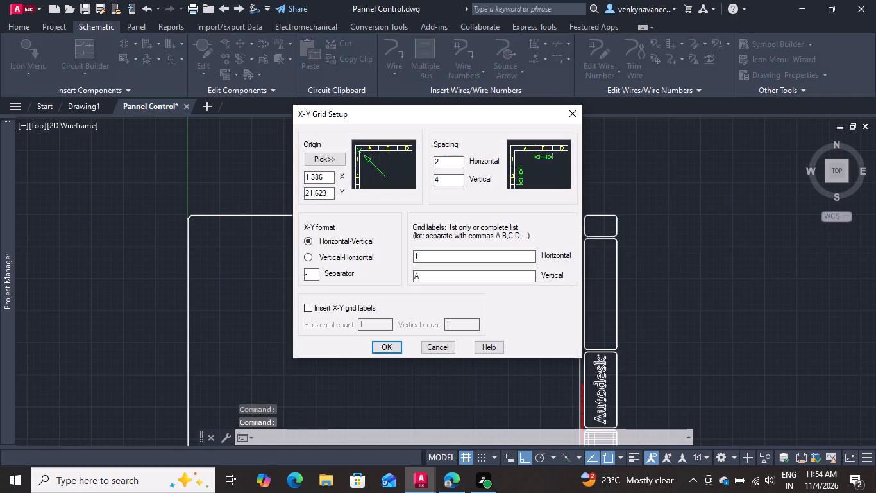
{"action": "left_click_drag", "start_coordinate": [443, 161], "coordinate": [409, 176]}
{"action": "key", "text": "4"}
{"action": "key", "text": "BackSpace"}
{"action": "key", "text": "3"}
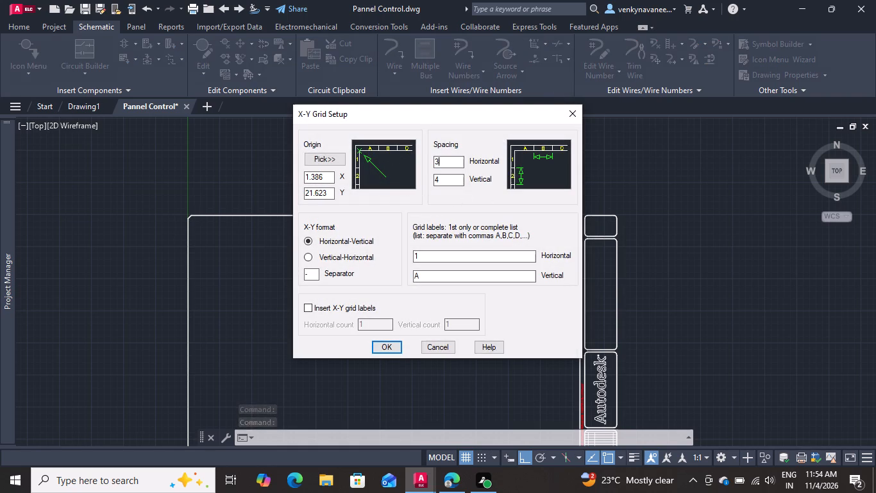
{"action": "left_click_drag", "start_coordinate": [442, 180], "coordinate": [404, 194]}
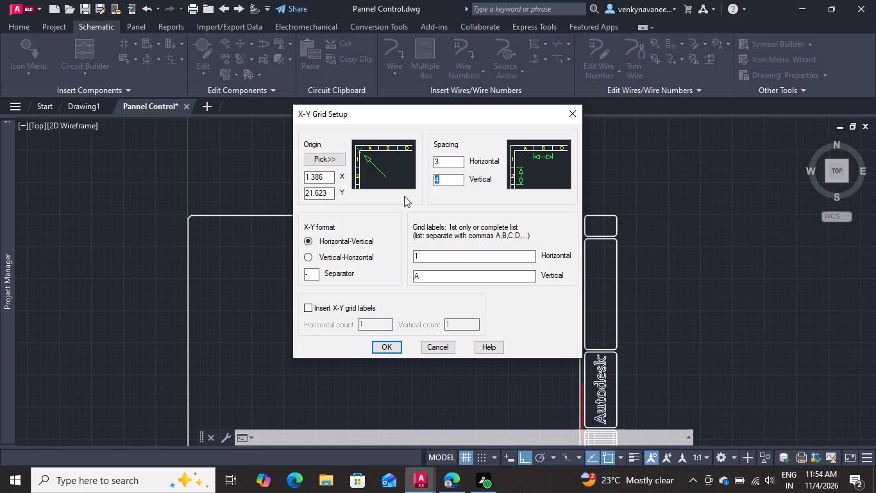
{"action": "key", "text": "2"}
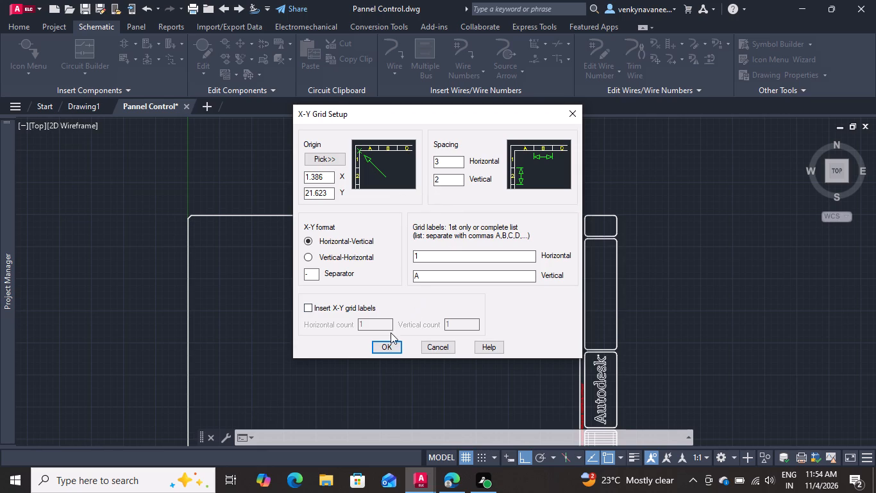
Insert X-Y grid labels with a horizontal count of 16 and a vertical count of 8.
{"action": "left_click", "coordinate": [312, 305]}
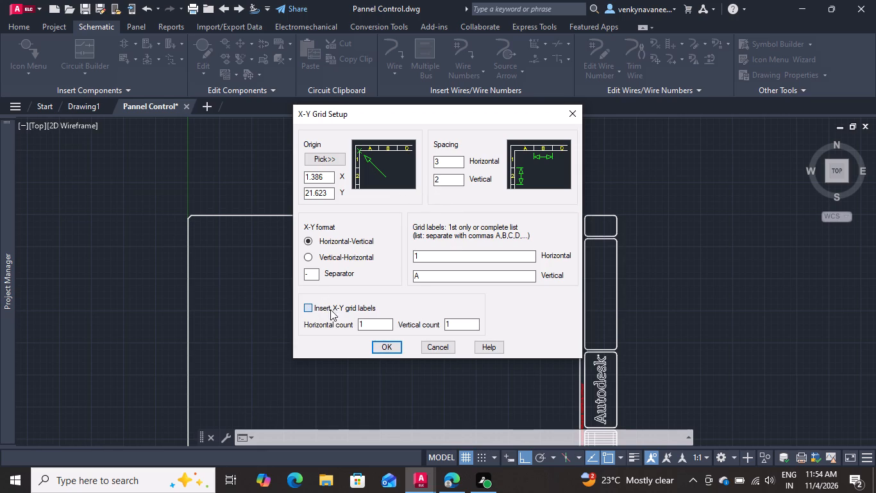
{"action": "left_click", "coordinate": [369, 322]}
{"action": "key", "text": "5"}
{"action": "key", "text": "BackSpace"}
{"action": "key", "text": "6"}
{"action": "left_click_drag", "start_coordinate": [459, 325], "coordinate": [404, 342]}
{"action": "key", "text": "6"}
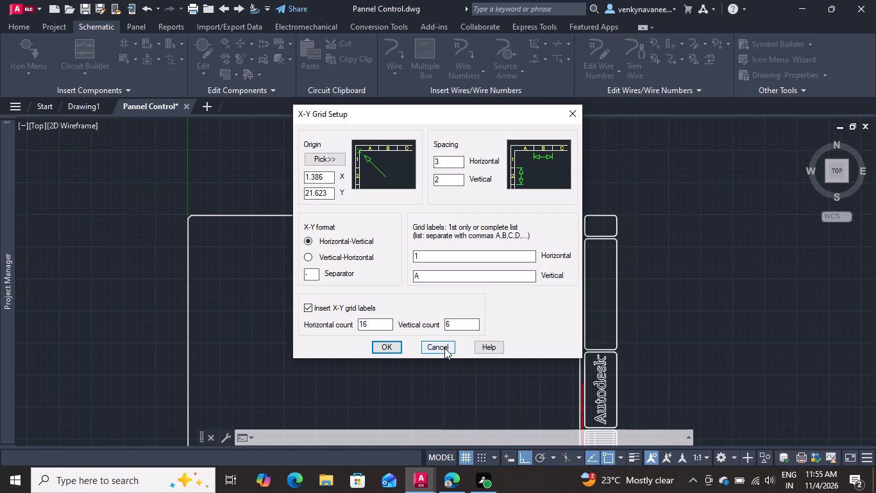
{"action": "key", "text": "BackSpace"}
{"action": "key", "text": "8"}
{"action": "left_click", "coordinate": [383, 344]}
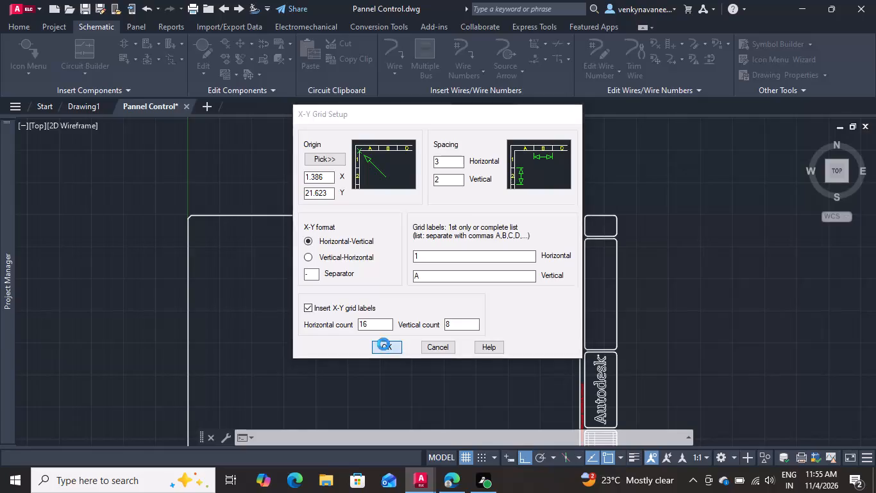
Examine how the inserted horizontal and vertical grid labels fit within the drawing border and title block.
{"action": "scroll", "coordinate": [361, 307], "scroll_direction": "down", "scroll_amount": 2}
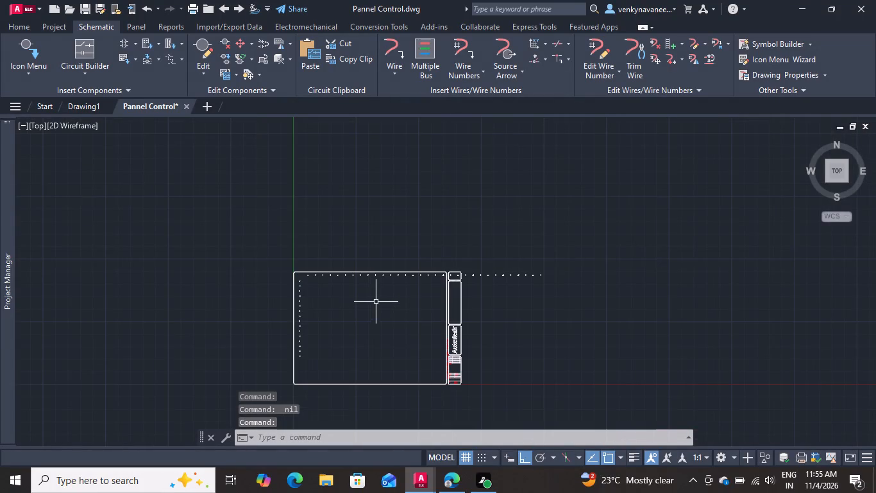
{"action": "scroll", "coordinate": [375, 284], "scroll_direction": "up", "scroll_amount": 2}
{"action": "scroll", "coordinate": [372, 289], "scroll_direction": "down", "scroll_amount": 1}
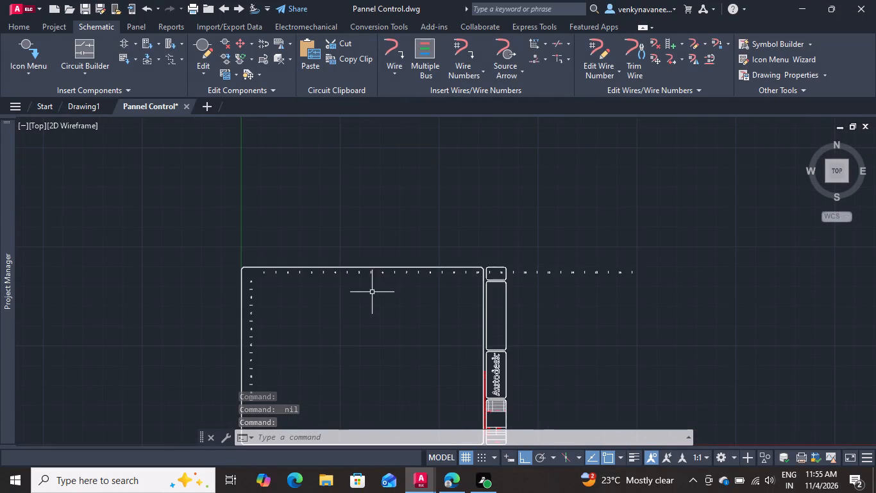
{"action": "scroll", "coordinate": [376, 301], "scroll_direction": "down", "scroll_amount": 1}
{"action": "scroll", "coordinate": [375, 329], "scroll_direction": "up", "scroll_amount": 1}
{"action": "scroll", "coordinate": [287, 361], "scroll_direction": "up", "scroll_amount": 1}
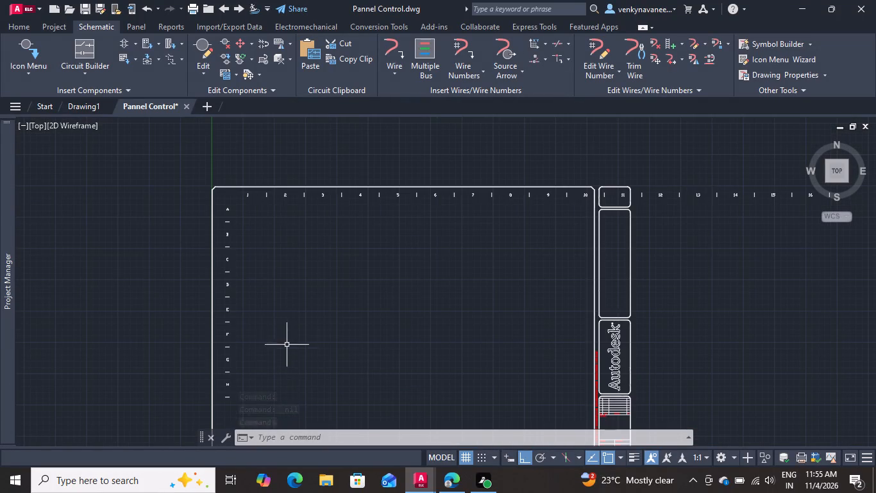
{"action": "scroll", "coordinate": [271, 341], "scroll_direction": "up", "scroll_amount": 1}
{"action": "scroll", "coordinate": [271, 340], "scroll_direction": "down", "scroll_amount": 1}
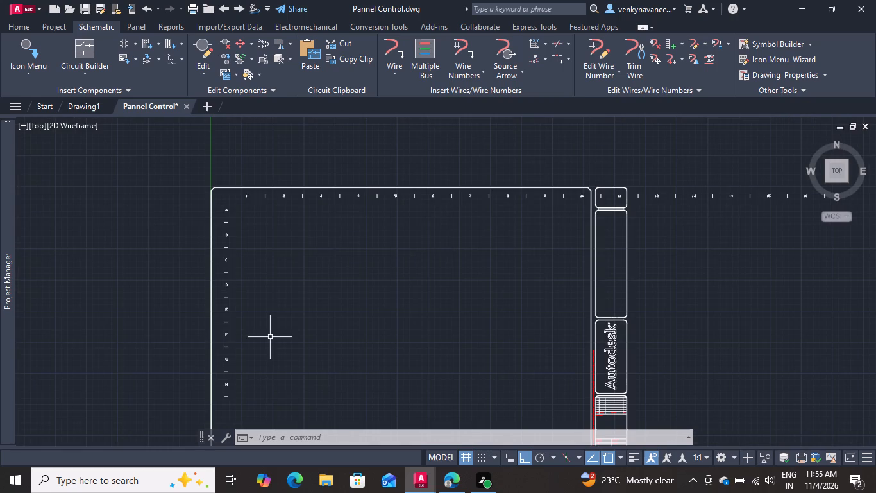
{"action": "scroll", "coordinate": [271, 334], "scroll_direction": "down", "scroll_amount": 2}
{"action": "scroll", "coordinate": [264, 356], "scroll_direction": "up", "scroll_amount": 1}
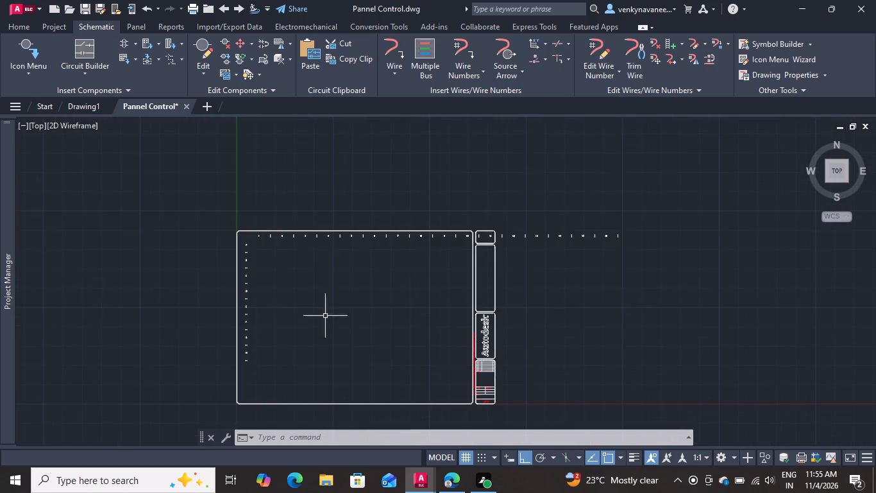
{"action": "scroll", "coordinate": [534, 233], "scroll_direction": "up", "scroll_amount": 2}
{"action": "scroll", "coordinate": [541, 239], "scroll_direction": "down", "scroll_amount": 1}
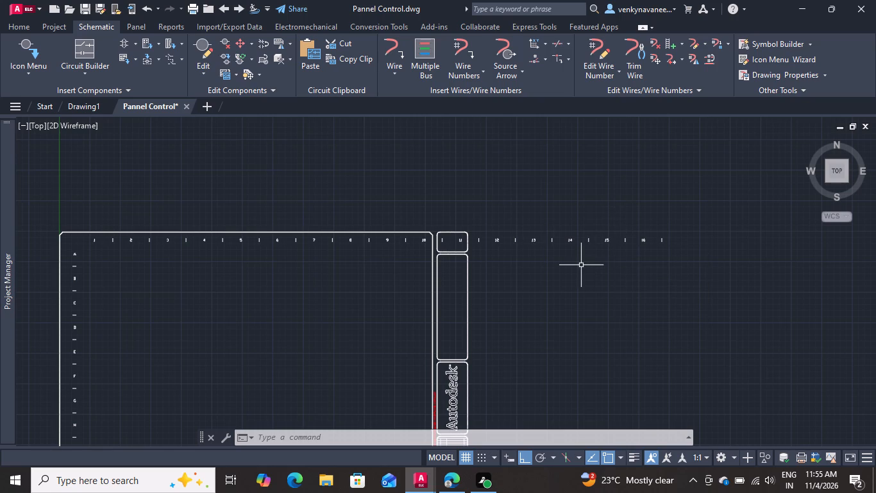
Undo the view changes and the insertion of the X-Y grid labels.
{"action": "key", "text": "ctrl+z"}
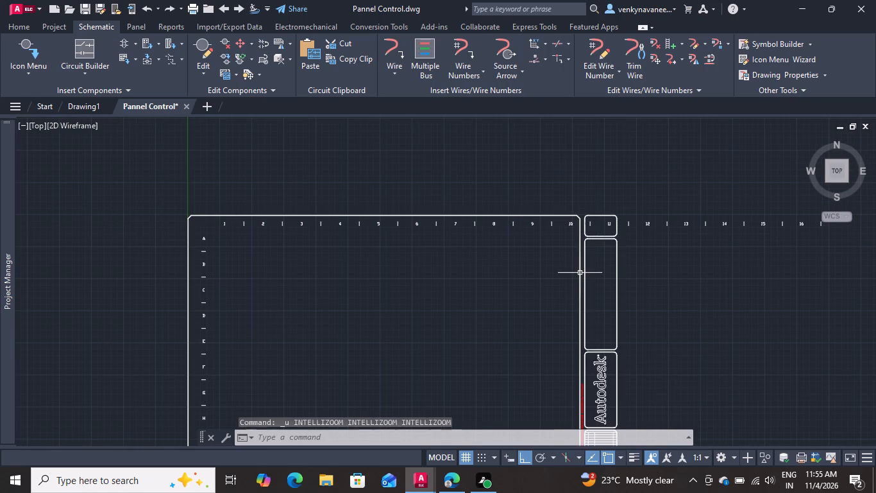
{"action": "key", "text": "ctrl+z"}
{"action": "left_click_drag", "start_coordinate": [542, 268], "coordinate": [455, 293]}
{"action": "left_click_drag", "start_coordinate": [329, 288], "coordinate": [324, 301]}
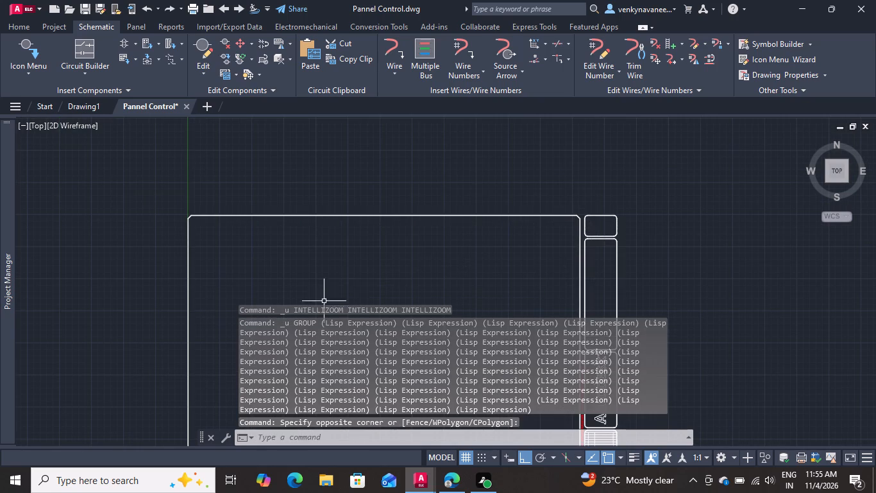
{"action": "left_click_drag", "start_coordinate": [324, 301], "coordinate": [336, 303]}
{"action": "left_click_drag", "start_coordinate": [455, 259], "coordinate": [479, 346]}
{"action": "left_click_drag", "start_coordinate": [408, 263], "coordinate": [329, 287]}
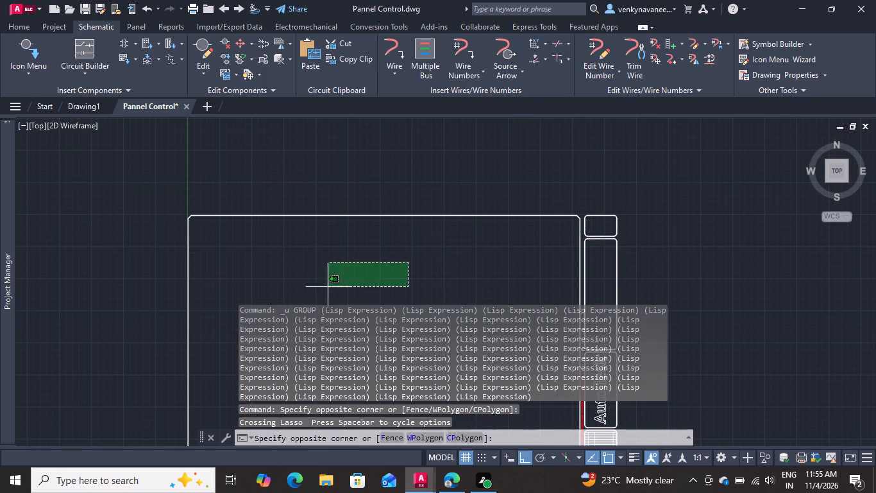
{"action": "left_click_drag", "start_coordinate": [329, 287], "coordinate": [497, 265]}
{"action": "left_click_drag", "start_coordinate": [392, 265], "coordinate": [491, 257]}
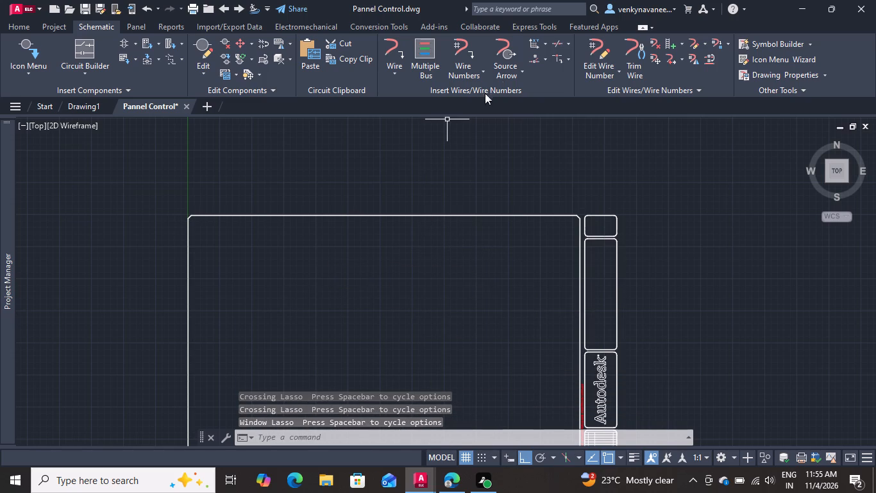
Reopen the X-Y Grid Setup and set the horizontal spacing to 2.
{"action": "left_click", "coordinate": [539, 43]}
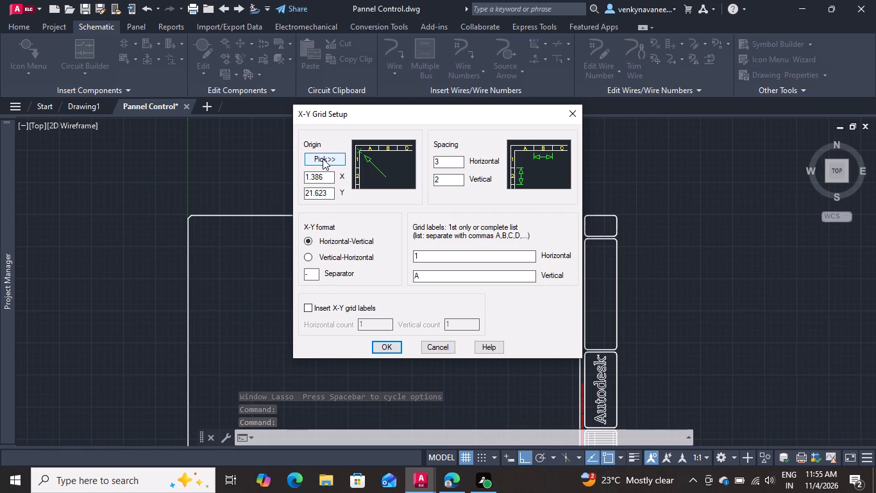
{"action": "left_click_drag", "start_coordinate": [449, 162], "coordinate": [417, 171]}
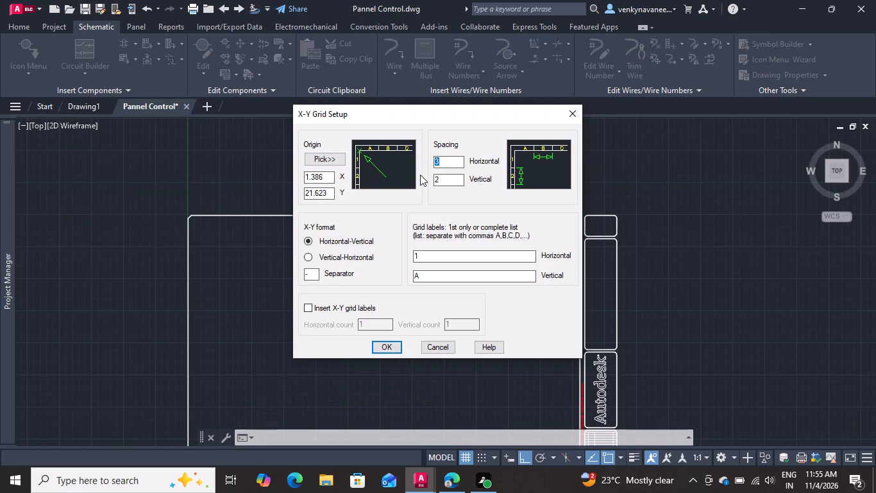
{"action": "key", "text": "2"}
Insert X-Y grid labels with a horizontal count of 16 and a vertical count of 8.
{"action": "left_click", "coordinate": [308, 307]}
{"action": "left_click", "coordinate": [375, 322]}
{"action": "key", "text": "7"}
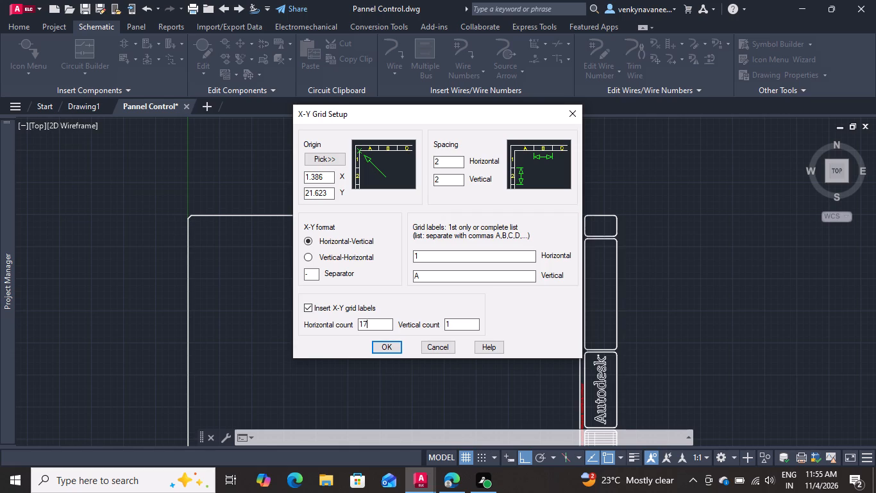
{"action": "key", "text": "BackSpace"}
{"action": "key", "text": "7"}
{"action": "key", "text": "BackSpace"}
{"action": "key", "text": "6"}
{"action": "left_click_drag", "start_coordinate": [456, 326], "coordinate": [409, 333]}
{"action": "key", "text": "7"}
{"action": "key", "text": "BackSpace"}
{"action": "key", "text": "8"}
{"action": "left_click", "coordinate": [384, 347]}
{"action": "scroll", "coordinate": [376, 257], "scroll_direction": "down", "scroll_amount": 1}
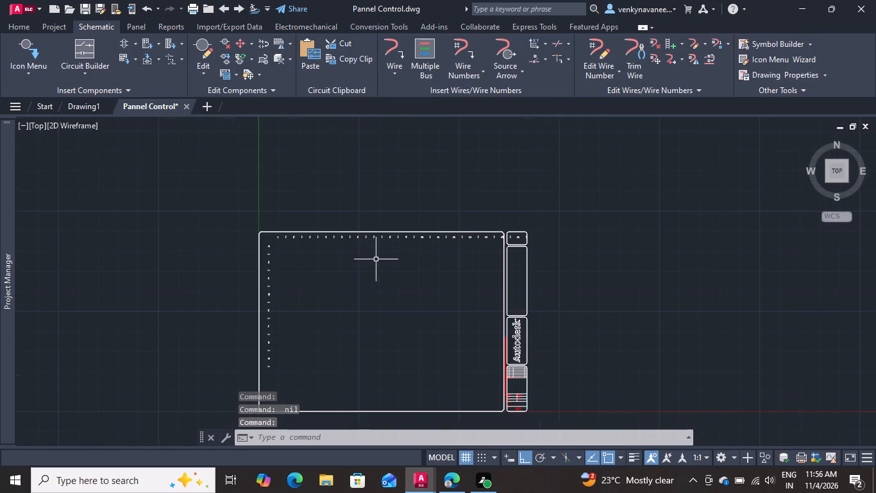
Measure the length of the drawing border's top edge between its corners with a trial dimension, without placing it.
{"action": "scroll", "coordinate": [276, 359], "scroll_direction": "up", "scroll_amount": 2}
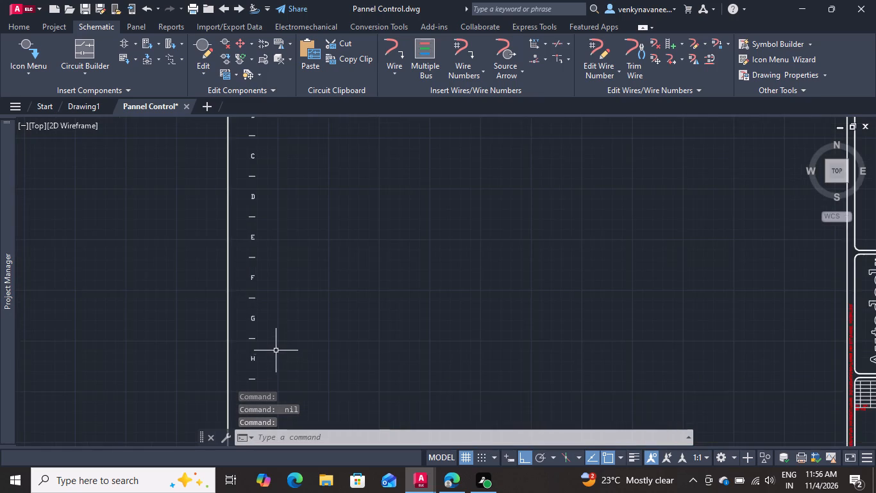
{"action": "scroll", "coordinate": [276, 350], "scroll_direction": "down", "scroll_amount": 1}
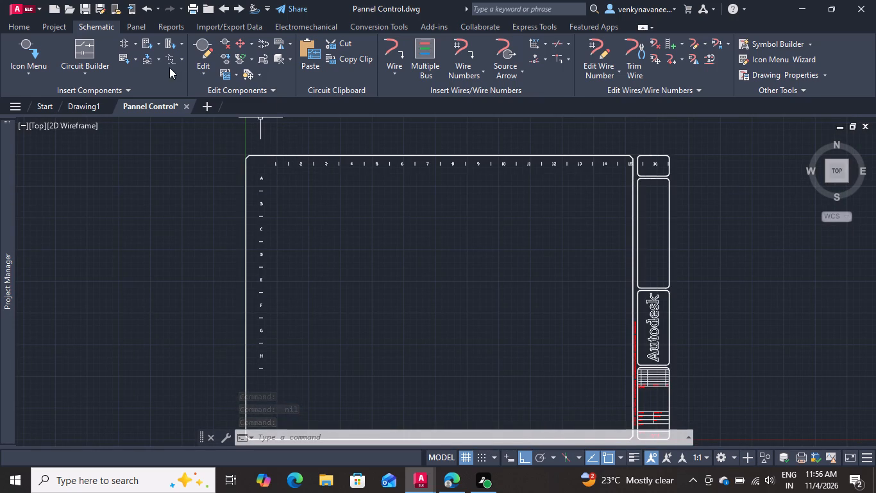
{"action": "left_click", "coordinate": [0, 17]}
{"action": "left_click", "coordinate": [13, 22]}
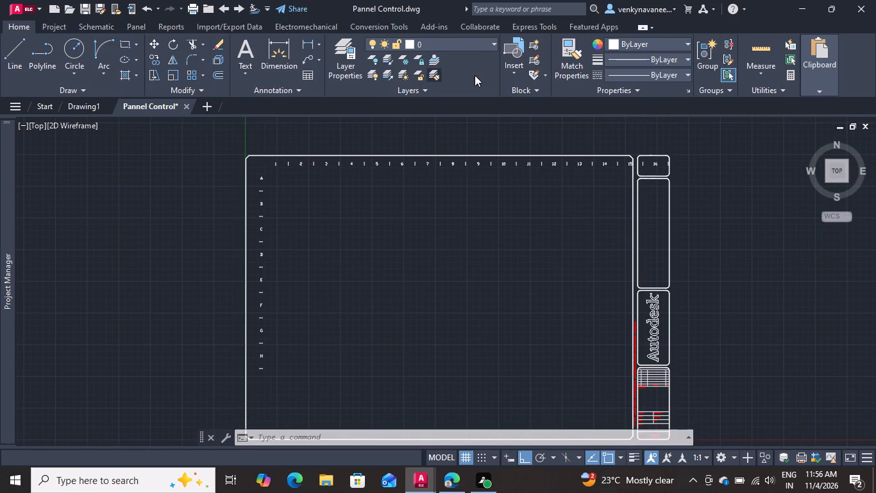
{"action": "left_click", "coordinate": [275, 53]}
{"action": "scroll", "coordinate": [257, 156], "scroll_direction": "up", "scroll_amount": 1}
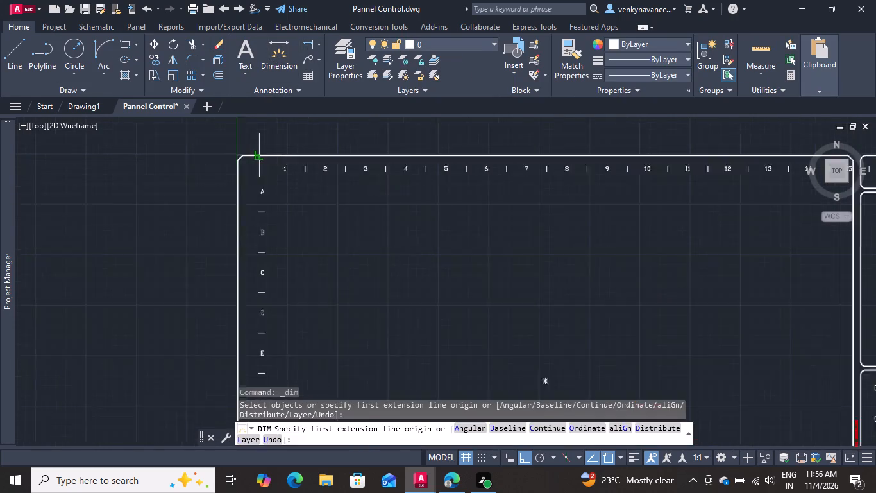
{"action": "scroll", "coordinate": [257, 156], "scroll_direction": "up", "scroll_amount": 1}
{"action": "left_click", "coordinate": [230, 156]}
{"action": "scroll", "coordinate": [237, 187], "scroll_direction": "down", "scroll_amount": 2}
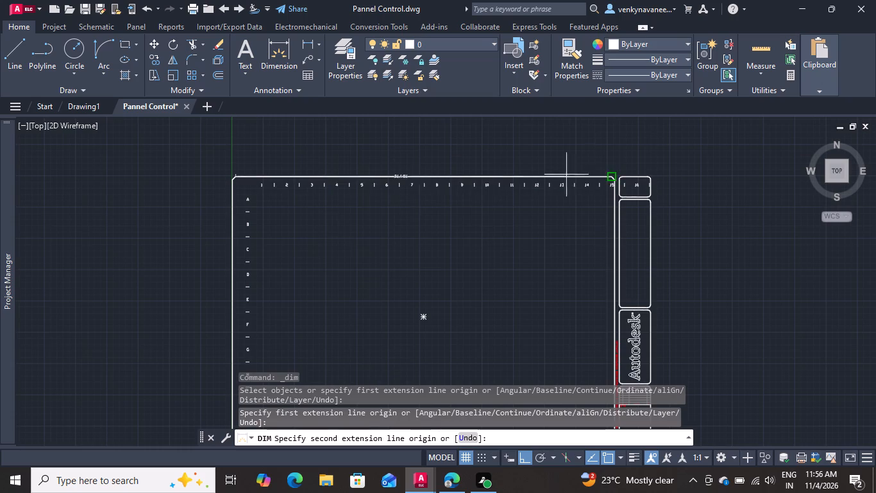
{"action": "scroll", "coordinate": [641, 174], "scroll_direction": "up", "scroll_amount": 3}
{"action": "left_click", "coordinate": [516, 178]}
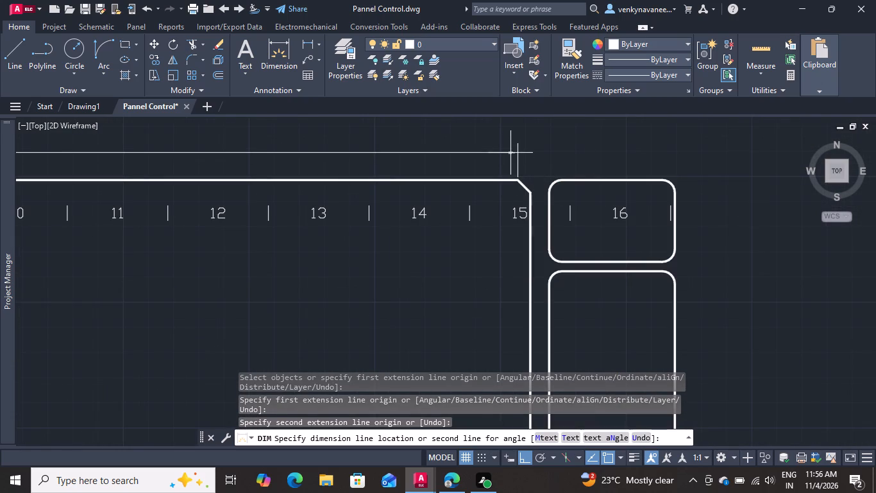
{"action": "scroll", "coordinate": [510, 151], "scroll_direction": "down", "scroll_amount": 2}
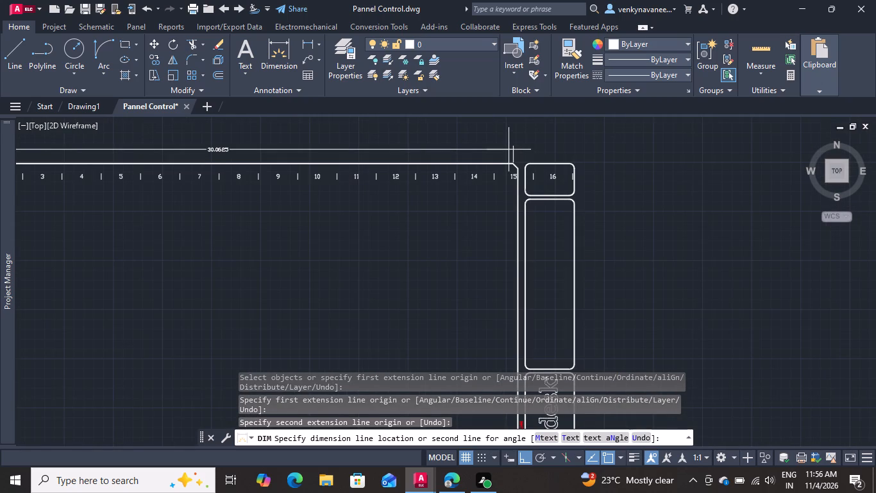
{"action": "key", "text": "Escape"}
{"action": "scroll", "coordinate": [500, 173], "scroll_direction": "up", "scroll_amount": 2}
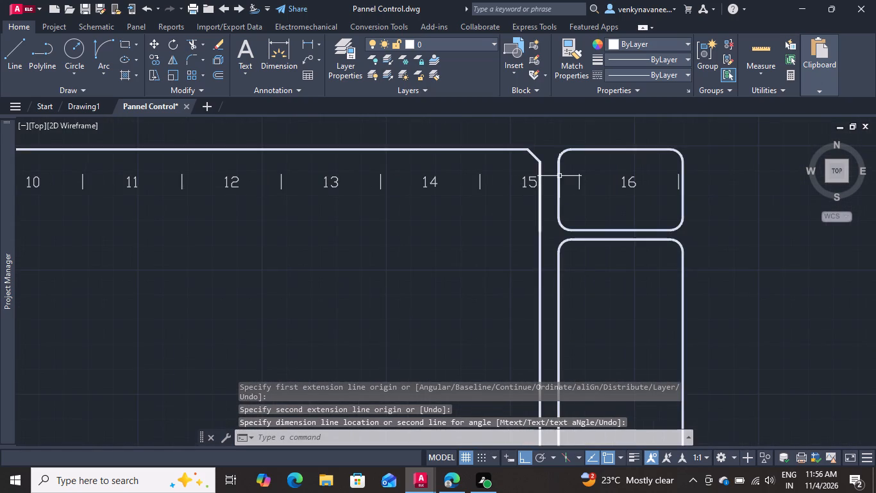
{"action": "scroll", "coordinate": [560, 177], "scroll_direction": "down", "scroll_amount": 3}
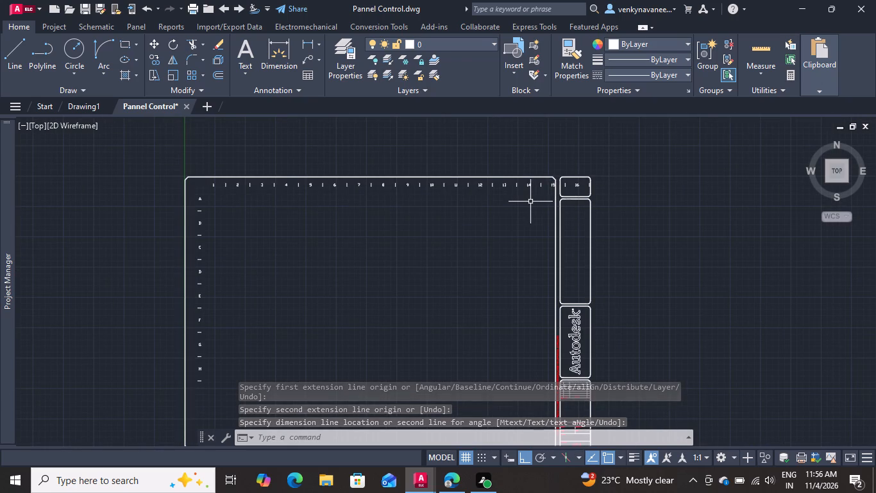
Undo the dimension attempt, the view changes and the last insertion of X-Y grid labels.
{"action": "key", "text": "ctrl+z"}
{"action": "key", "text": "ctrl+z"}
{"action": "key", "text": "ctrl+z"}
{"action": "key", "text": "ctrl+z"}
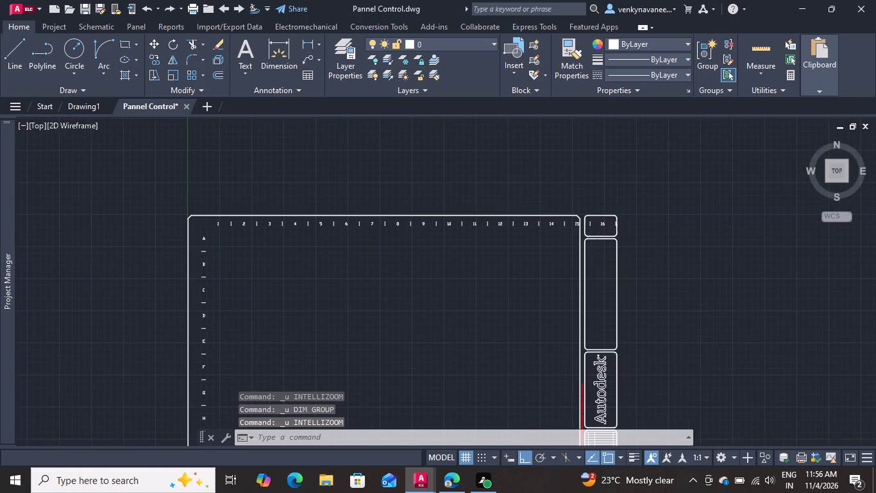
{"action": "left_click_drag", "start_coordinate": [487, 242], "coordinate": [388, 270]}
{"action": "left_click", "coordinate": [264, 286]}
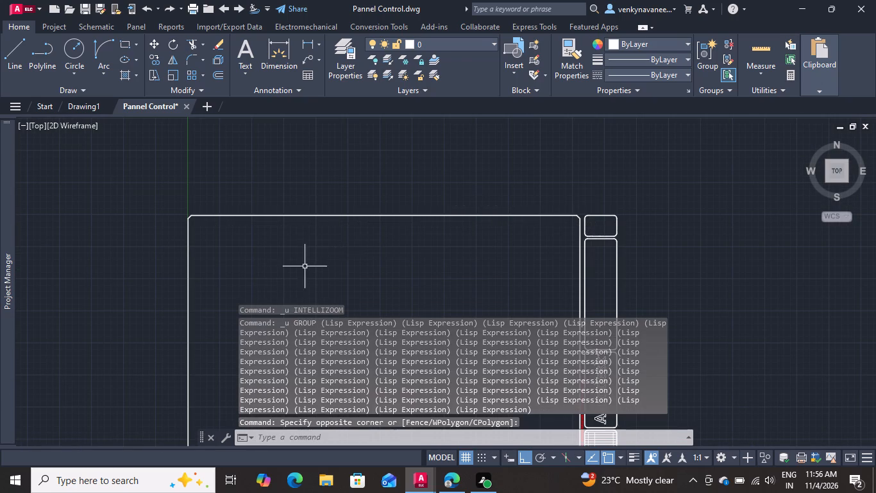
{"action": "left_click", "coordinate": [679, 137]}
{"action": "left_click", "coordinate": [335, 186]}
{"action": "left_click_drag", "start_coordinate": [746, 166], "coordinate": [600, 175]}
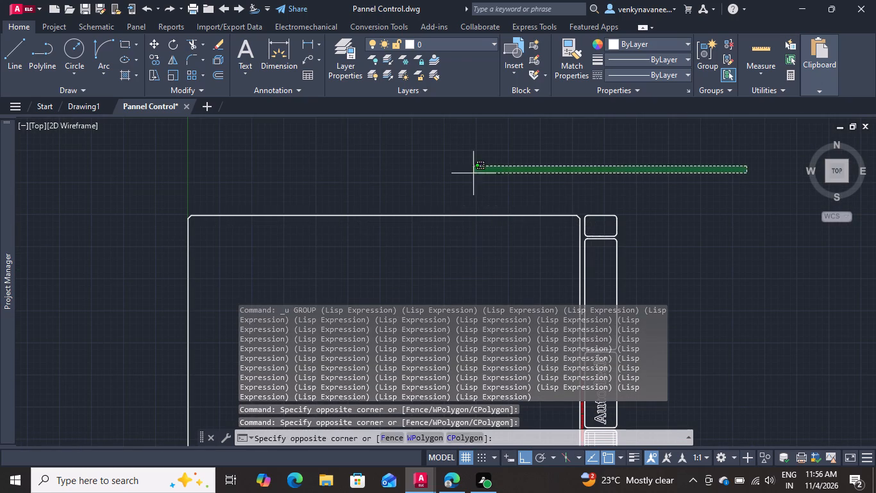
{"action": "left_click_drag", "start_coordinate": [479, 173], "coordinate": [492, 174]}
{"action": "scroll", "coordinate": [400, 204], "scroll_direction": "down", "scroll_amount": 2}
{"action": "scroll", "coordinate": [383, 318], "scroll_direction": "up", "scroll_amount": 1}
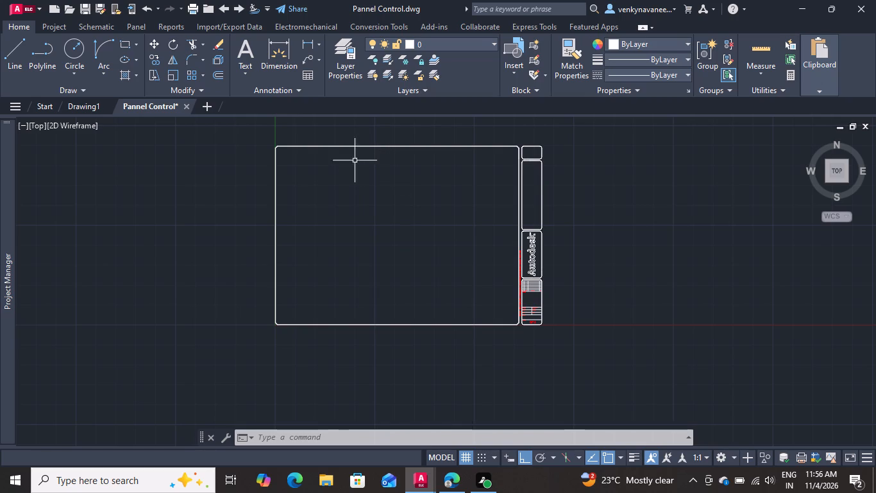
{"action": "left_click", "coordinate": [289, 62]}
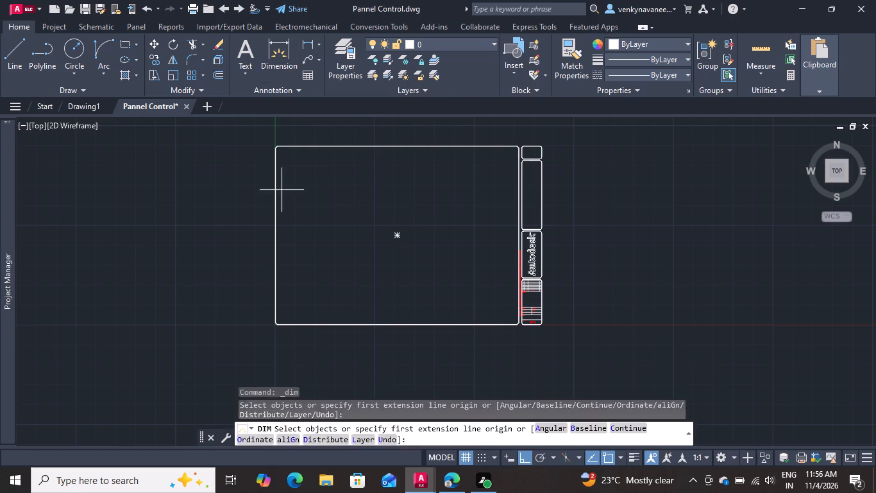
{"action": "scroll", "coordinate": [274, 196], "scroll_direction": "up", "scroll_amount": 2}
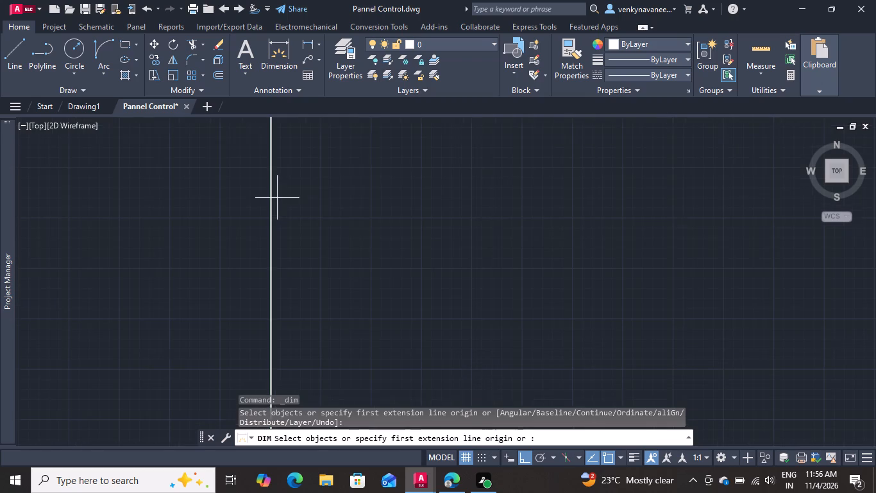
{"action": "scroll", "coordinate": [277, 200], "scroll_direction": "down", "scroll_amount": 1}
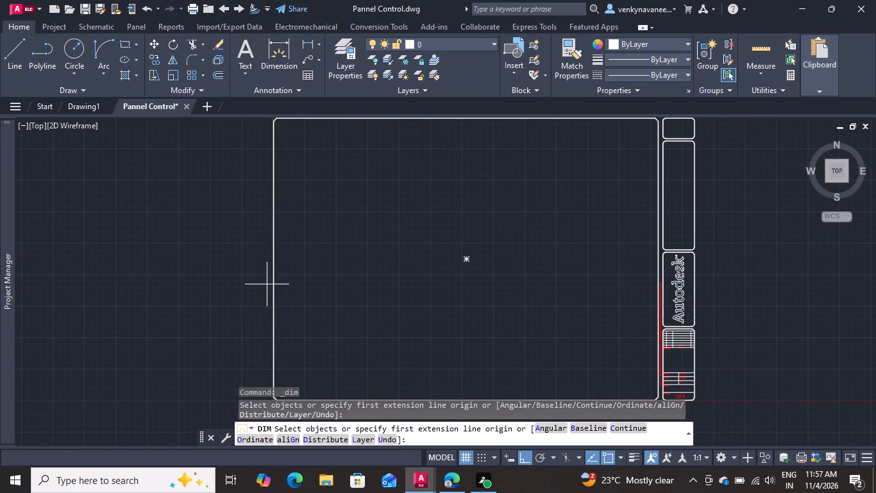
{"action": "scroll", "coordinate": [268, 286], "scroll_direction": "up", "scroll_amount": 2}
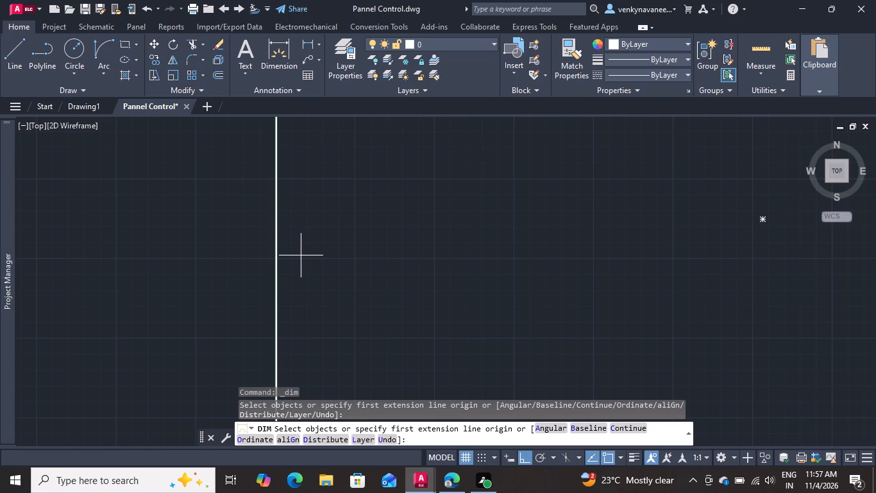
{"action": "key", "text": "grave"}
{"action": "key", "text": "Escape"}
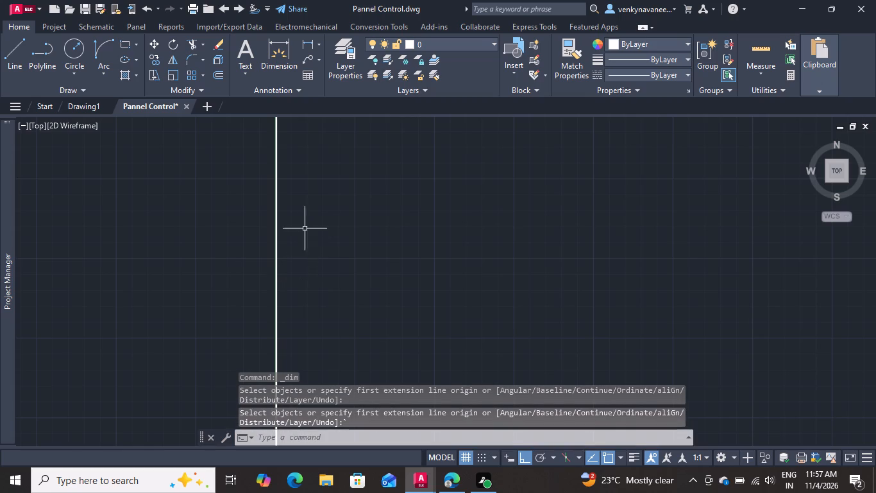
Reopen the X-Y Grid Setup and set the spacing to 1.5 horizontal and 2.5 vertical.
{"action": "scroll", "coordinate": [303, 226], "scroll_direction": "down", "scroll_amount": 4}
{"action": "scroll", "coordinate": [395, 186], "scroll_direction": "up", "scroll_amount": 1}
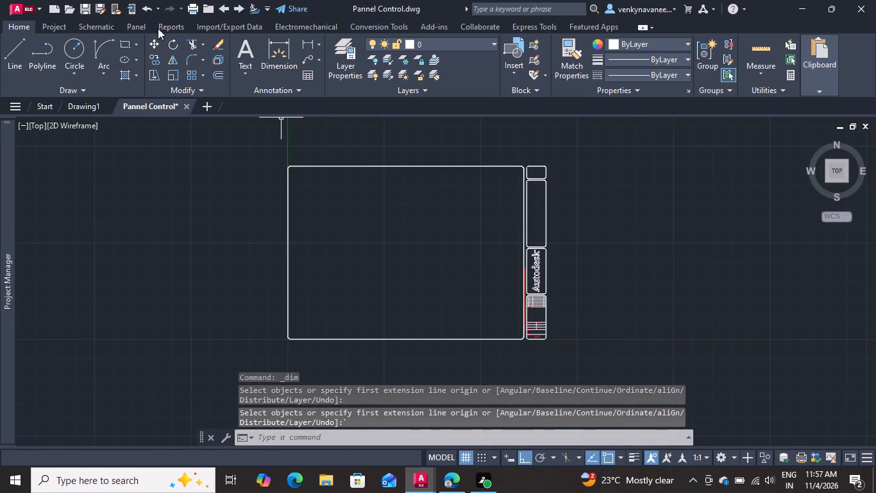
{"action": "left_click", "coordinate": [139, 29]}
{"action": "left_click", "coordinate": [111, 28]}
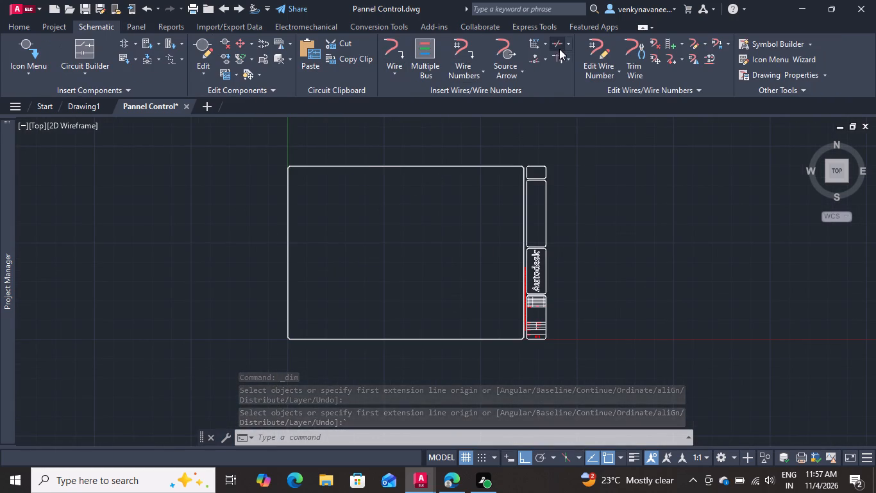
{"action": "left_click", "coordinate": [534, 44]}
{"action": "left_click_drag", "start_coordinate": [448, 164], "coordinate": [422, 173]}
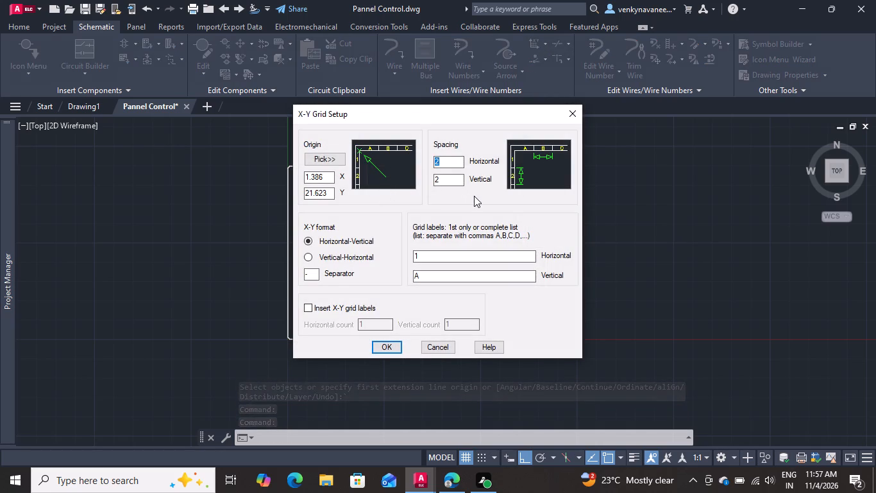
{"action": "type", "text": "1."}
{"action": "key", "text": "5"}
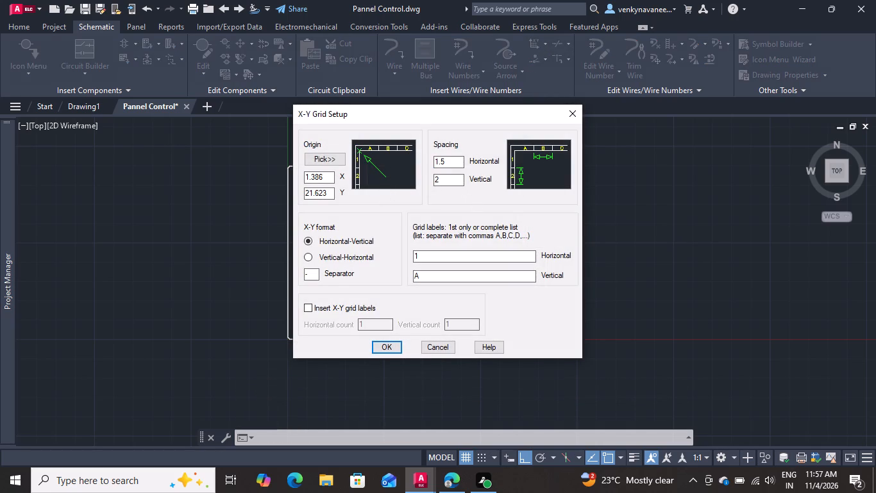
{"action": "left_click_drag", "start_coordinate": [448, 177], "coordinate": [415, 195]}
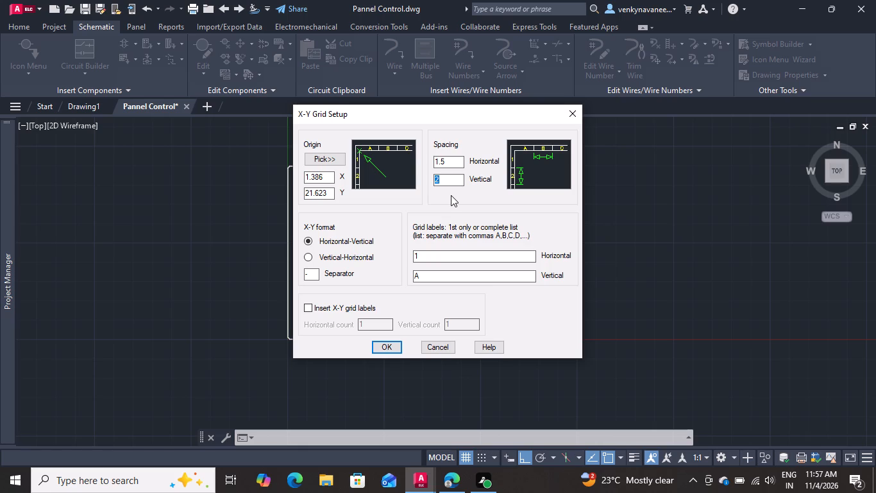
{"action": "key", "text": "period"}
{"action": "key", "text": "5"}
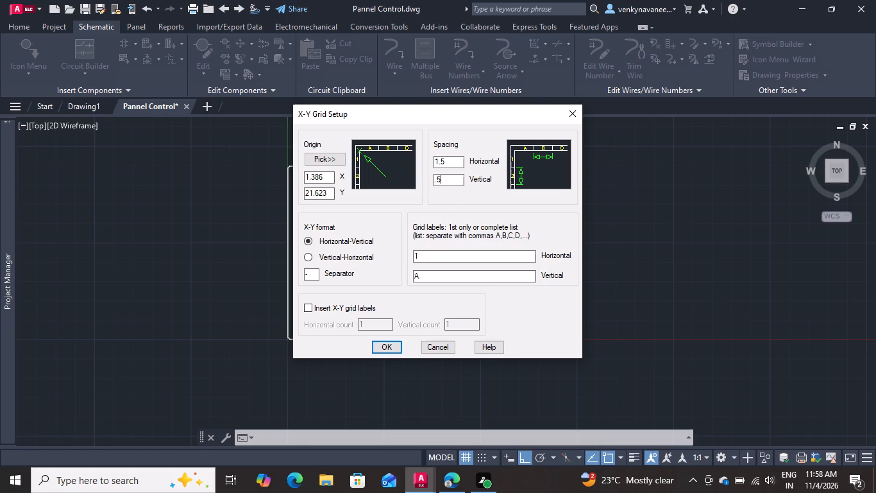
{"action": "left_click", "coordinate": [433, 180]}
{"action": "left_click", "coordinate": [434, 180]}
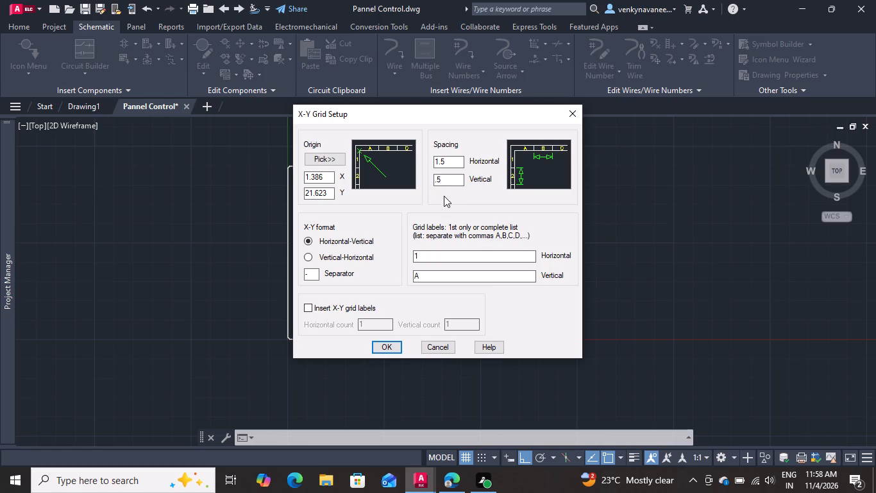
{"action": "key", "text": "2"}
Insert X-Y grid labels with a horizontal count of 16 and a vertical count of 8.
{"action": "left_click", "coordinate": [306, 305]}
{"action": "left_click", "coordinate": [367, 324]}
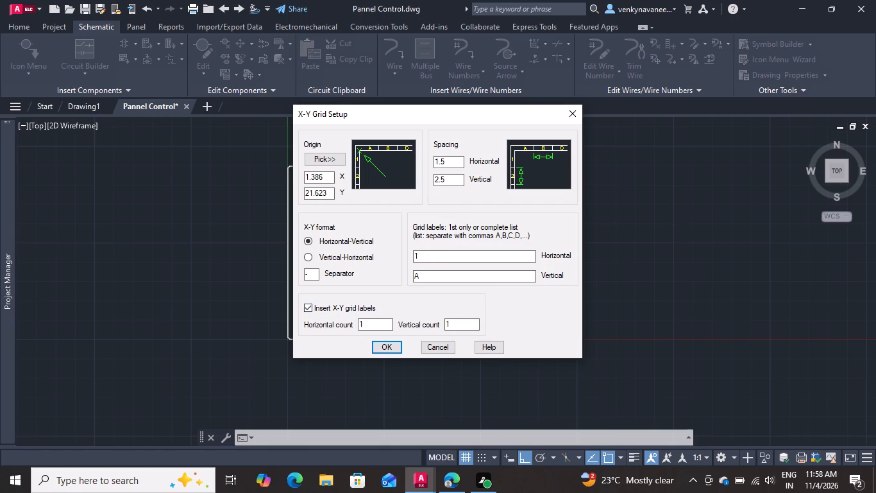
{"action": "key", "text": "7"}
{"action": "key", "text": "BackSpace"}
{"action": "key", "text": "6"}
{"action": "left_click_drag", "start_coordinate": [461, 328], "coordinate": [425, 338]}
{"action": "key", "text": "8"}
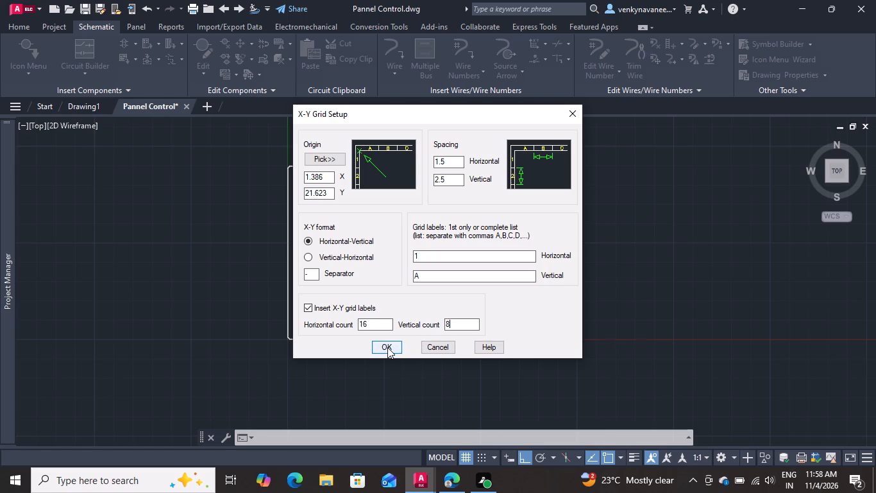
{"action": "left_click", "coordinate": [387, 347]}
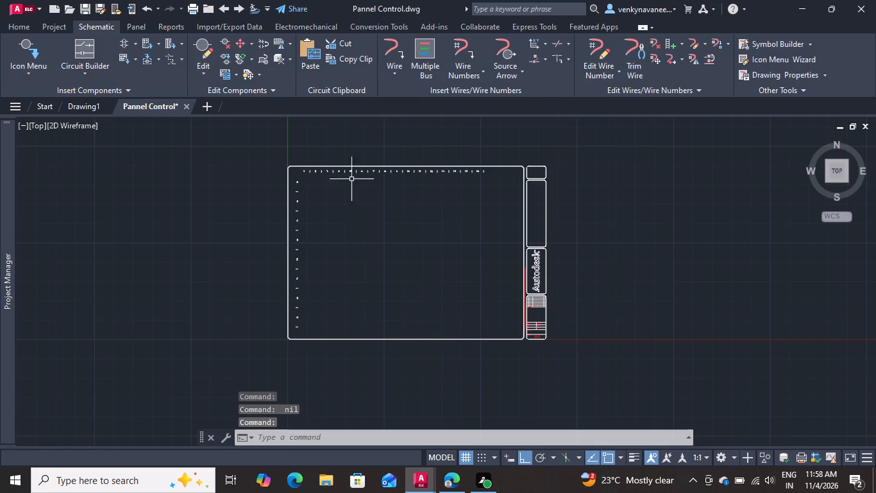
Examine how the numbered and lettered grid labels fit along the top and side of the drawing border.
{"action": "scroll", "coordinate": [337, 173], "scroll_direction": "up", "scroll_amount": 1}
{"action": "scroll", "coordinate": [329, 178], "scroll_direction": "down", "scroll_amount": 1}
{"action": "scroll", "coordinate": [310, 346], "scroll_direction": "up", "scroll_amount": 2}
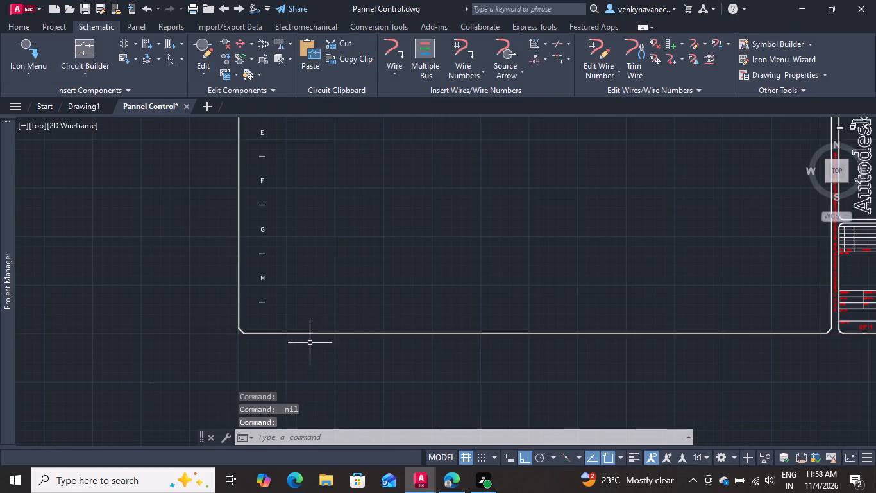
{"action": "scroll", "coordinate": [282, 311], "scroll_direction": "down", "scroll_amount": 1}
{"action": "scroll", "coordinate": [273, 234], "scroll_direction": "down", "scroll_amount": 1}
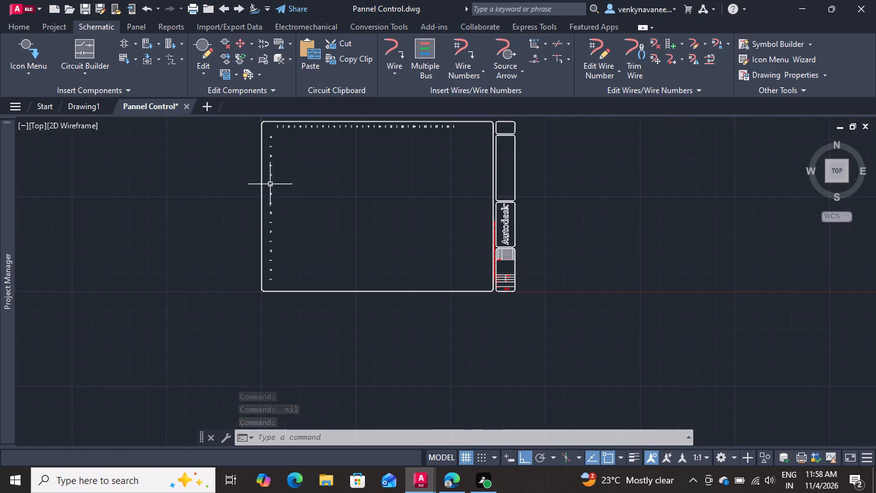
{"action": "scroll", "coordinate": [273, 136], "scroll_direction": "up", "scroll_amount": 3}
{"action": "scroll", "coordinate": [273, 146], "scroll_direction": "down", "scroll_amount": 2}
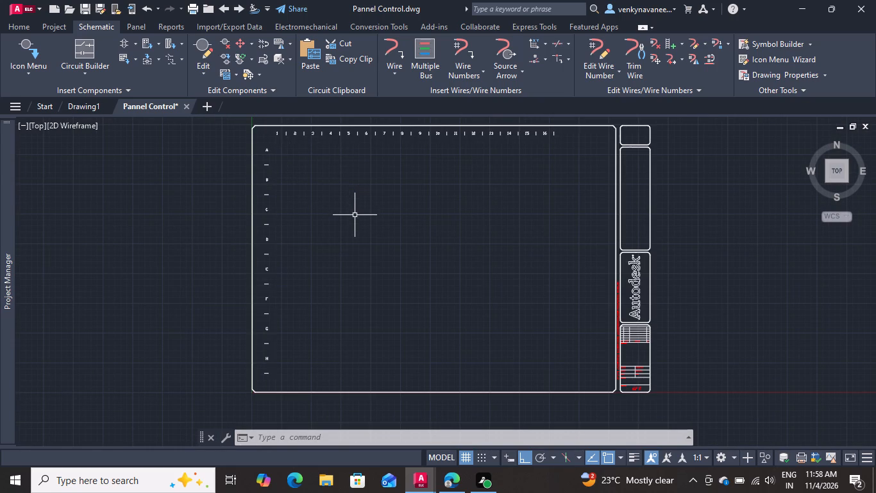
Start a rectangle inside the drawing border near grid labels 3 and B, sizing it with the Dimensions option.
{"action": "type", "text": "re"}
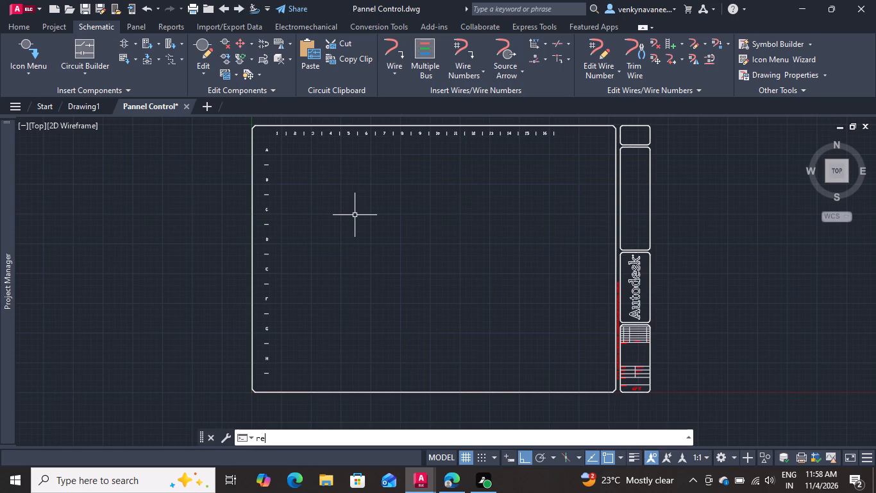
{"action": "key", "text": "c"}
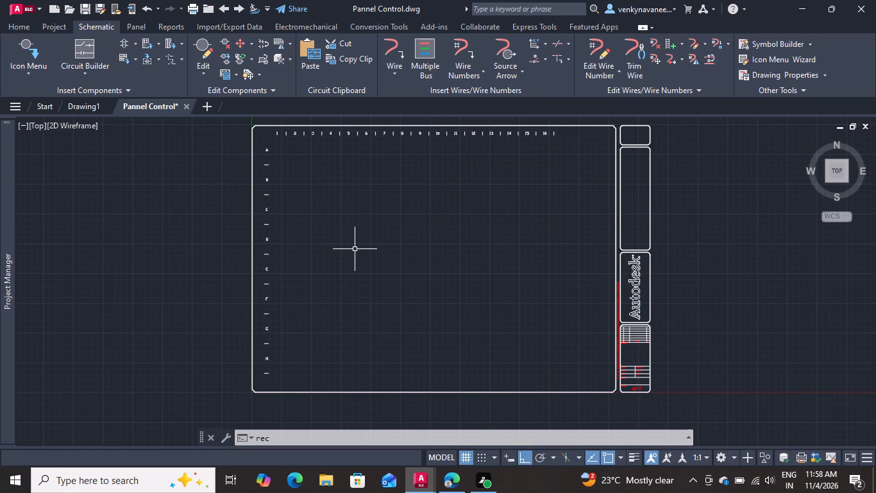
{"action": "key", "text": "Return"}
{"action": "left_click", "coordinate": [307, 178]}
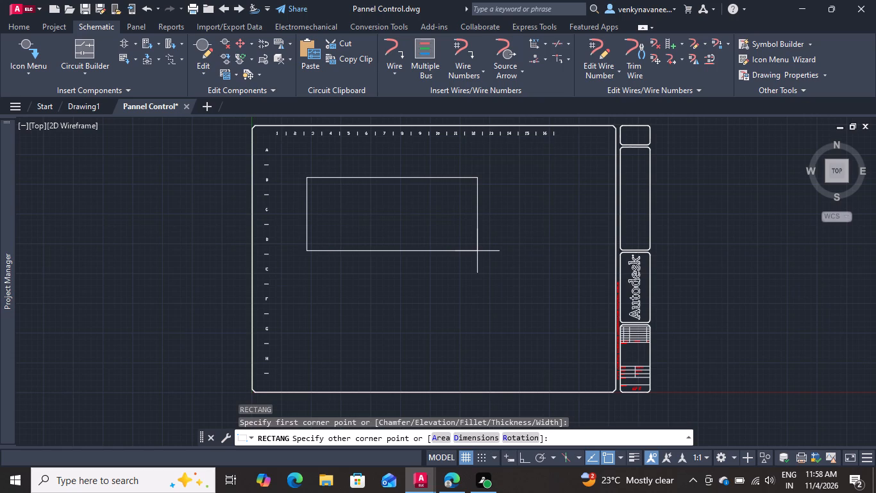
{"action": "key", "text": "d"}
{"action": "key", "text": "Return"}
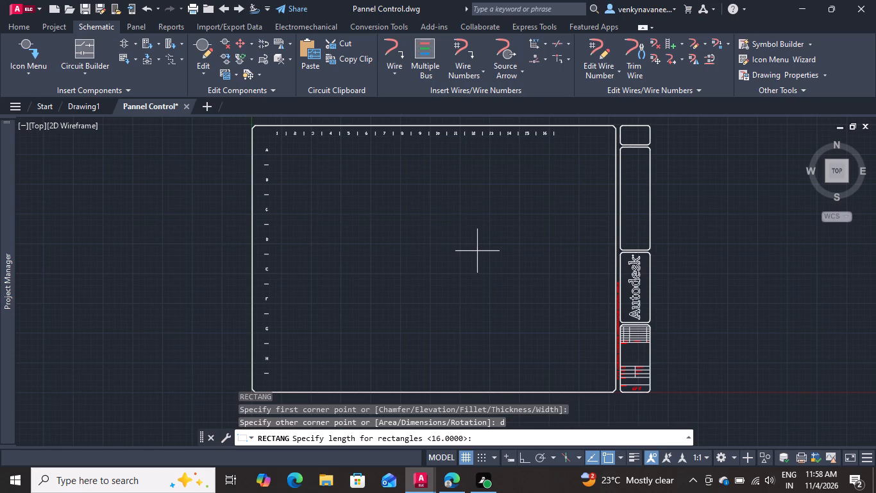
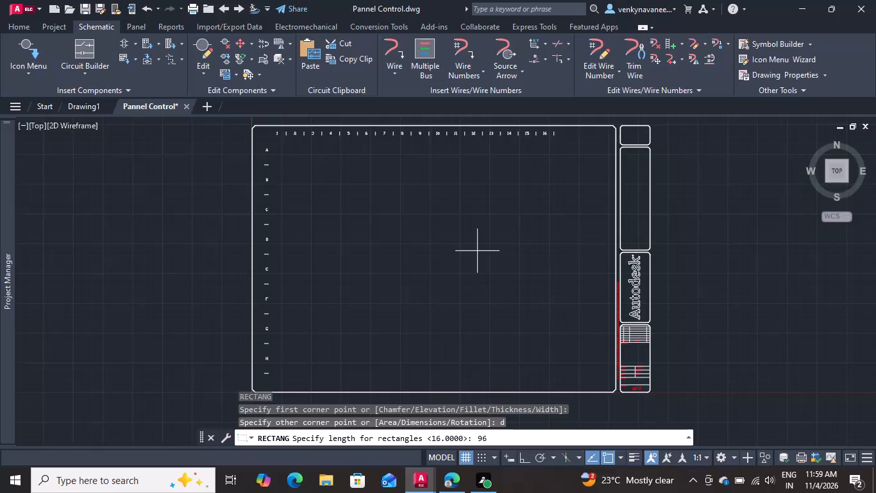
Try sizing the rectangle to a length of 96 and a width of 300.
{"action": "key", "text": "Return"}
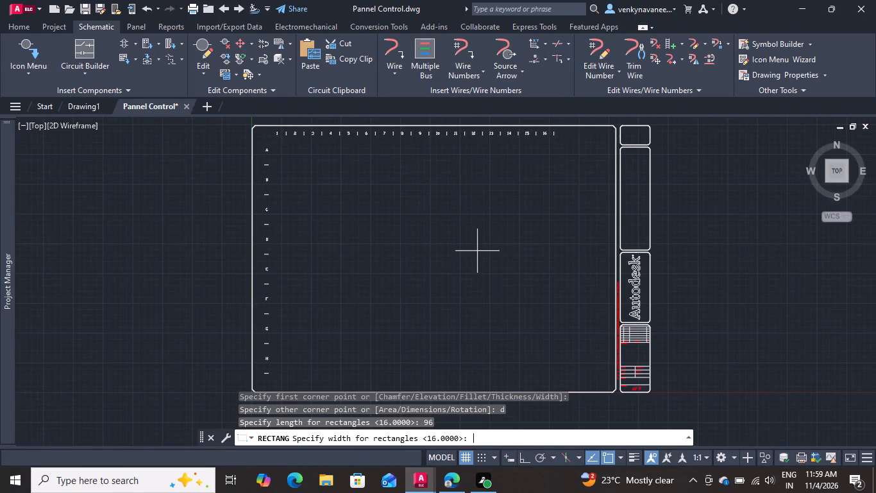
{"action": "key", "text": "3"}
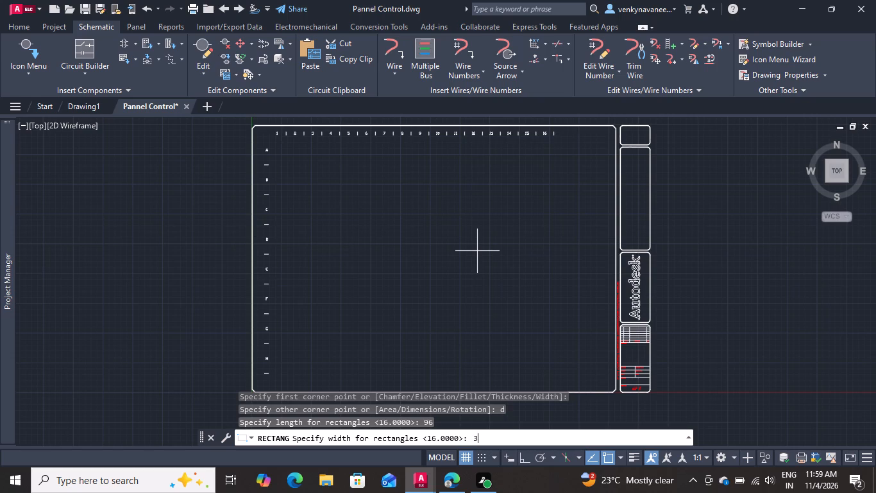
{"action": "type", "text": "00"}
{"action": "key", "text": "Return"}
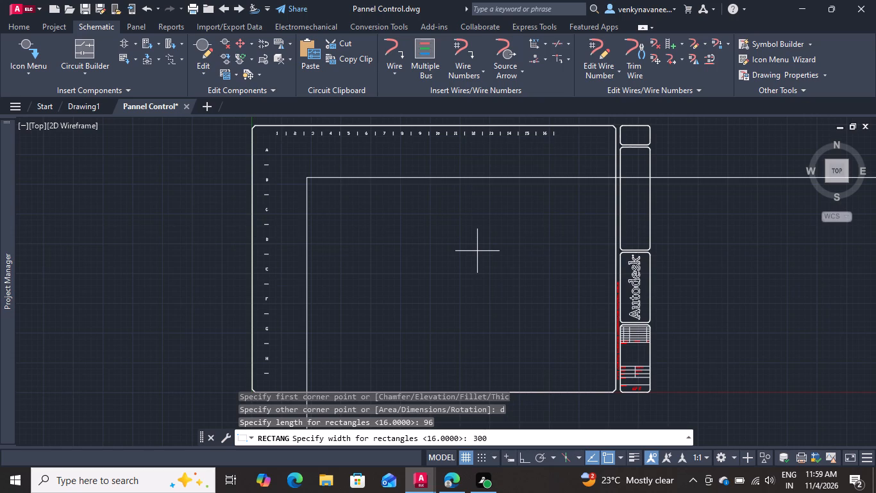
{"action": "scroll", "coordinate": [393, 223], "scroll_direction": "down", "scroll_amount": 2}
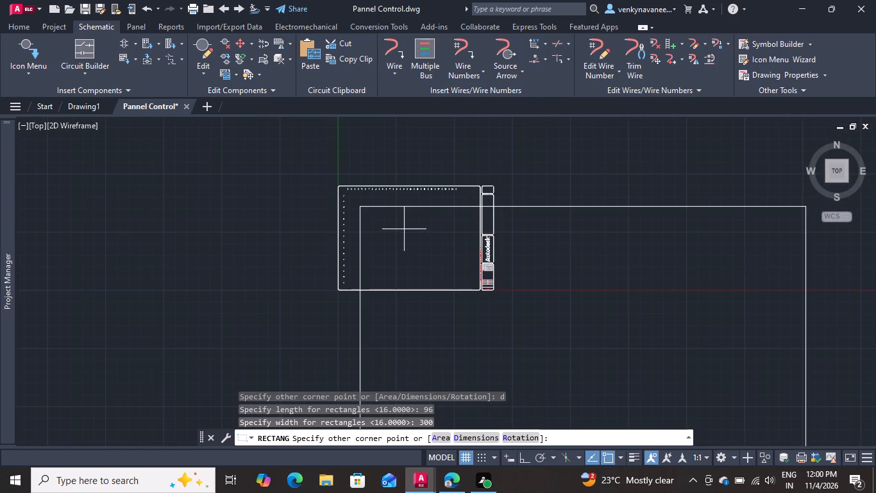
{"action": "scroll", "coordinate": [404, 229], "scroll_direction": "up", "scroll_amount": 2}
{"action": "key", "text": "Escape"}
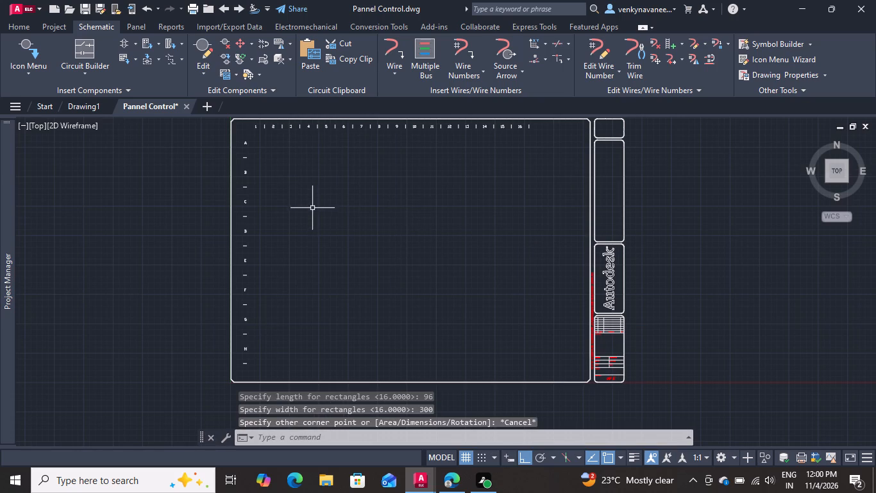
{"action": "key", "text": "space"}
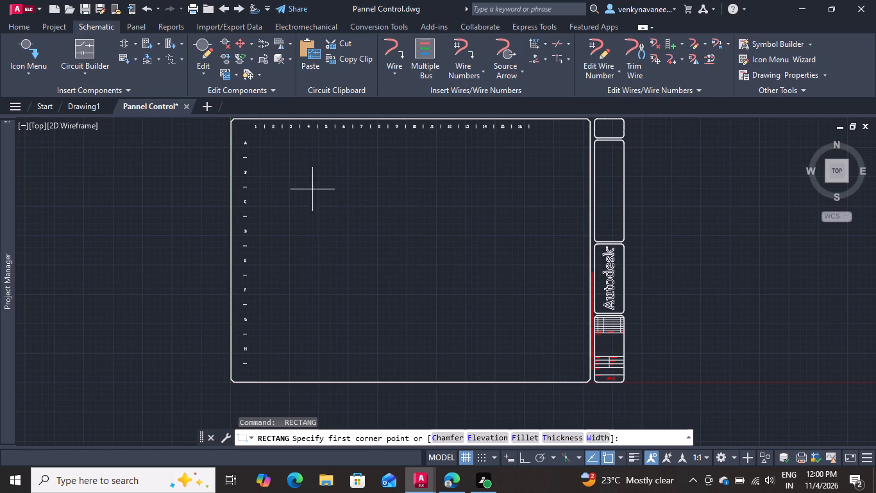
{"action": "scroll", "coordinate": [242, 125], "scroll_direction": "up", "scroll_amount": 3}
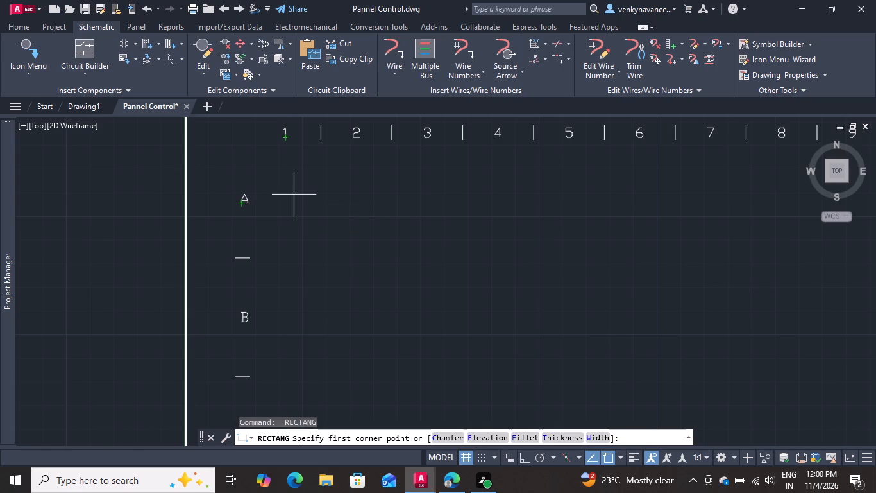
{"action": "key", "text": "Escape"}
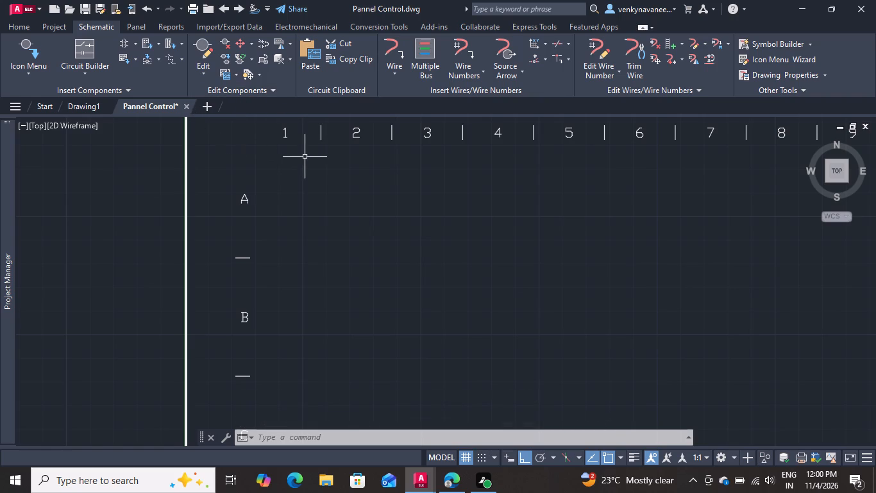
Measure the numbered grid row with the Dimension tool, from the divider after label 1 to the divider after label 16.
{"action": "left_click", "coordinate": [17, 23]}
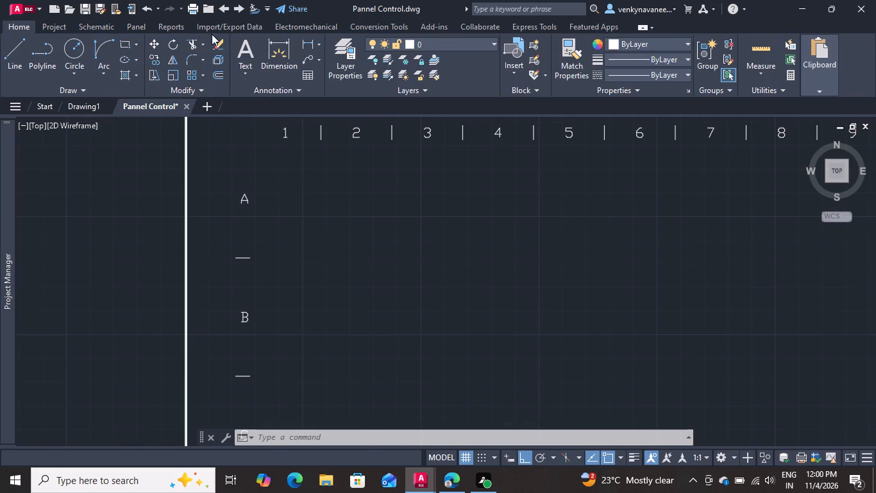
{"action": "left_click", "coordinate": [274, 46]}
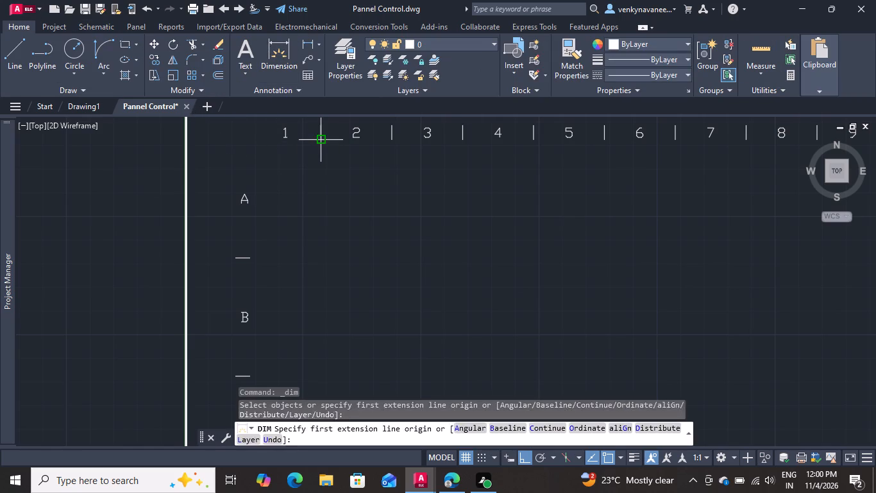
{"action": "left_click", "coordinate": [320, 139]}
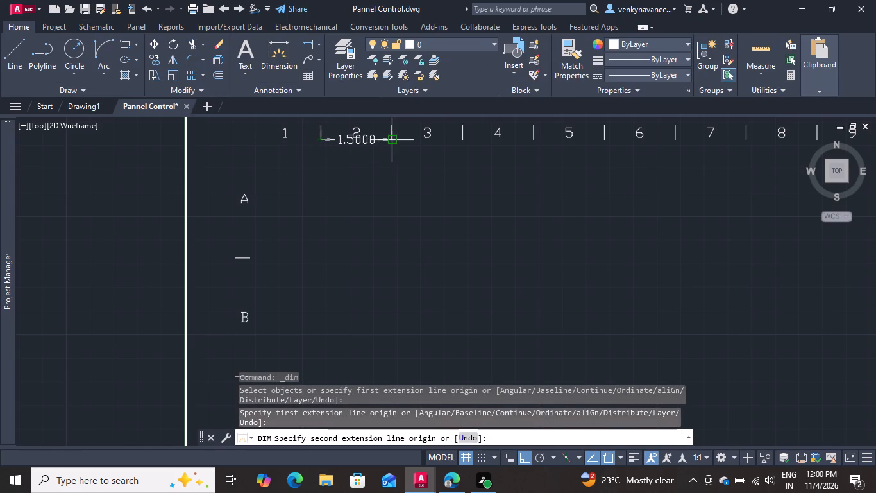
{"action": "scroll", "coordinate": [347, 167], "scroll_direction": "down", "scroll_amount": 3}
{"action": "scroll", "coordinate": [625, 159], "scroll_direction": "up", "scroll_amount": 3}
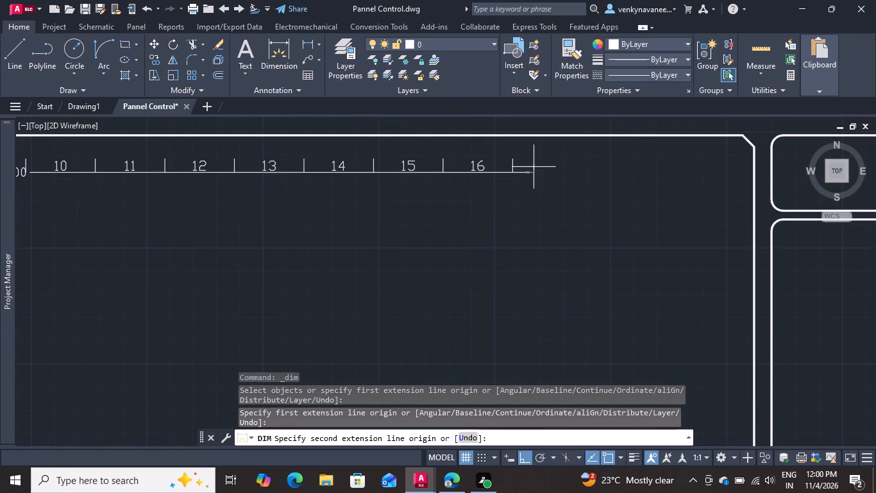
{"action": "scroll", "coordinate": [512, 171], "scroll_direction": "down", "scroll_amount": 2}
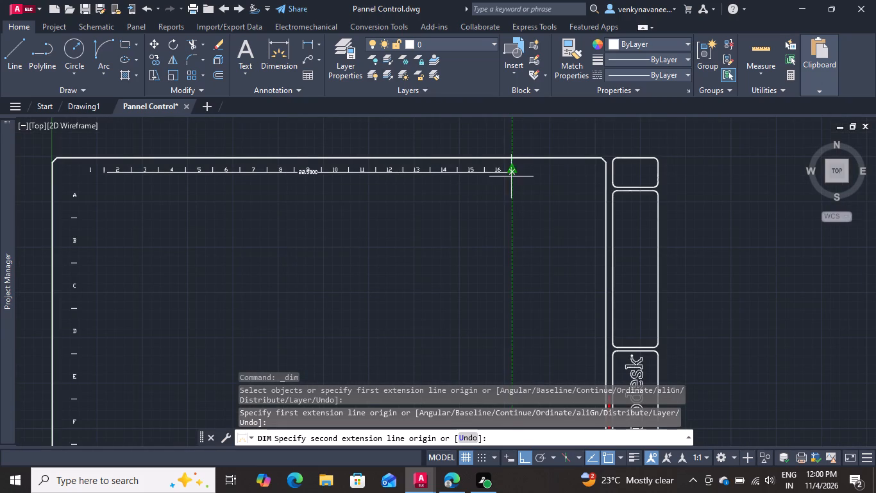
{"action": "scroll", "coordinate": [511, 177], "scroll_direction": "up", "scroll_amount": 2}
{"action": "scroll", "coordinate": [503, 166], "scroll_direction": "down", "scroll_amount": 1}
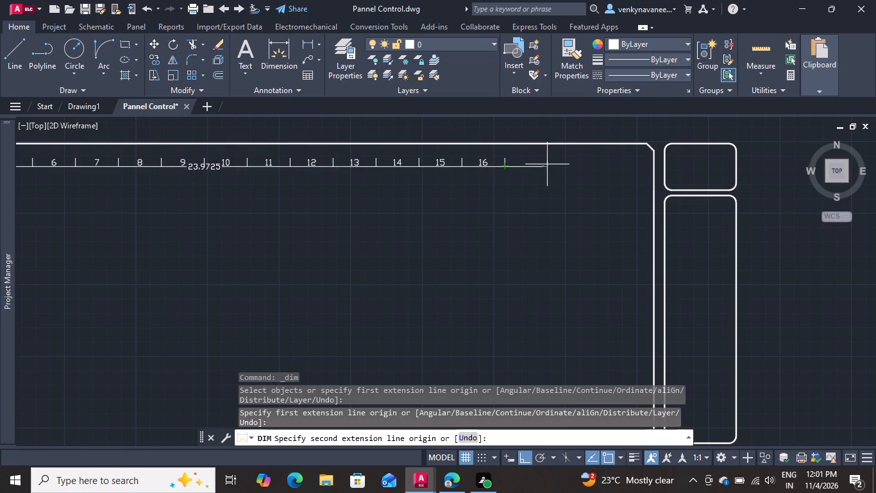
{"action": "scroll", "coordinate": [551, 164], "scroll_direction": "down", "scroll_amount": 1}
{"action": "scroll", "coordinate": [551, 164], "scroll_direction": "up", "scroll_amount": 1}
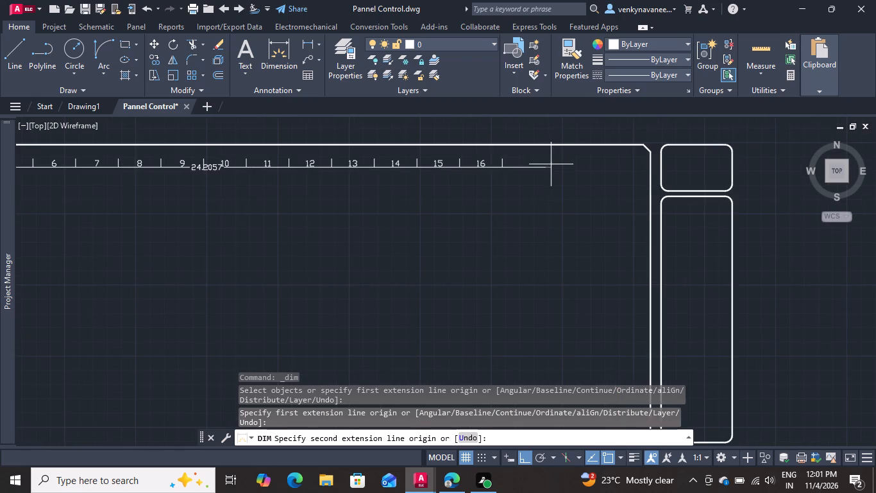
{"action": "scroll", "coordinate": [551, 164], "scroll_direction": "down", "scroll_amount": 1}
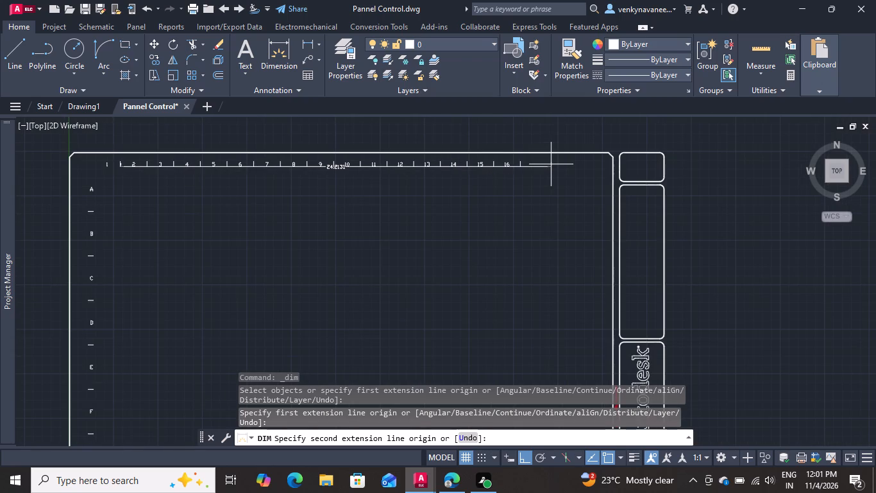
{"action": "scroll", "coordinate": [551, 164], "scroll_direction": "up", "scroll_amount": 1}
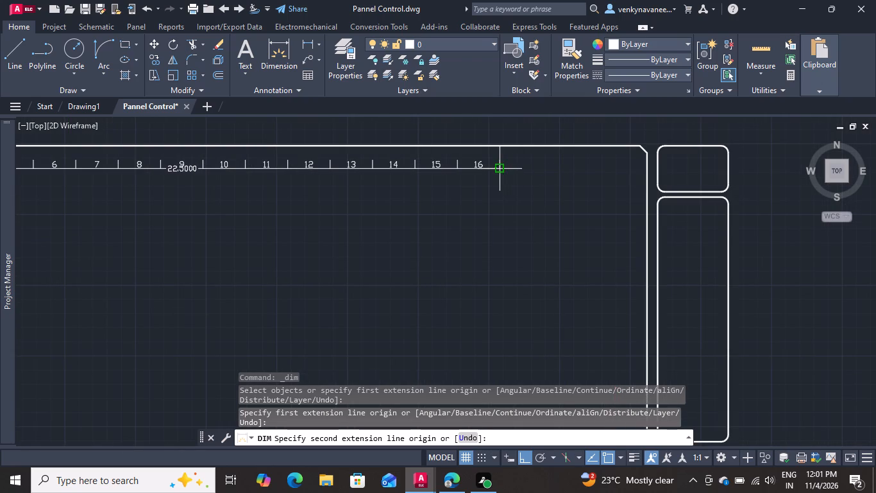
{"action": "scroll", "coordinate": [480, 175], "scroll_direction": "down", "scroll_amount": 3}
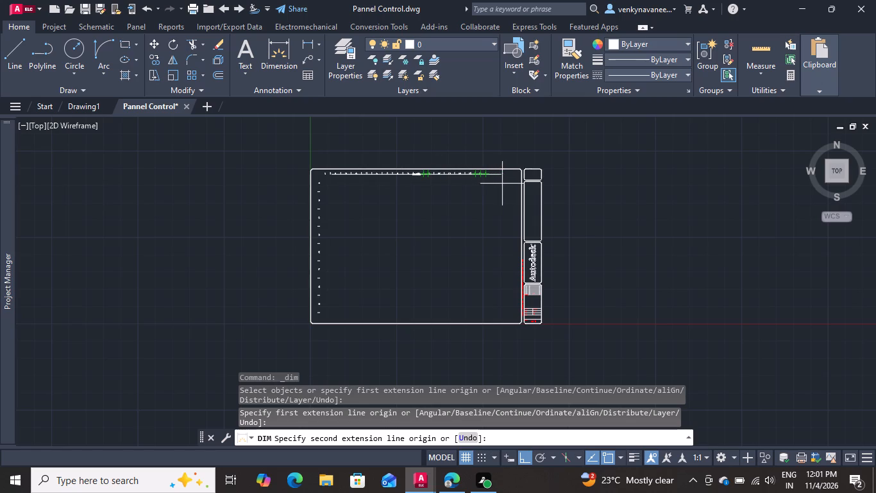
{"action": "scroll", "coordinate": [439, 180], "scroll_direction": "up", "scroll_amount": 2}
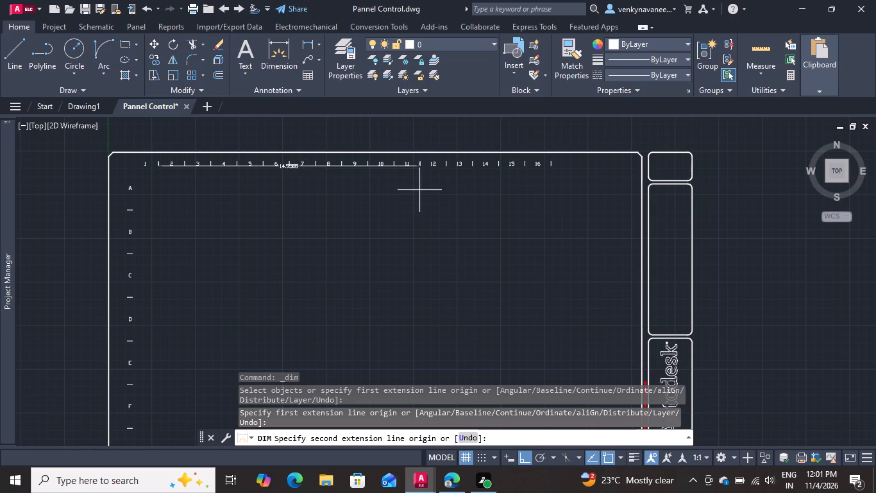
Check the vertical distance from the divider after label 1 down to the last divider below label H.
{"action": "scroll", "coordinate": [421, 190], "scroll_direction": "down", "scroll_amount": 2}
{"action": "scroll", "coordinate": [353, 310], "scroll_direction": "up", "scroll_amount": 1}
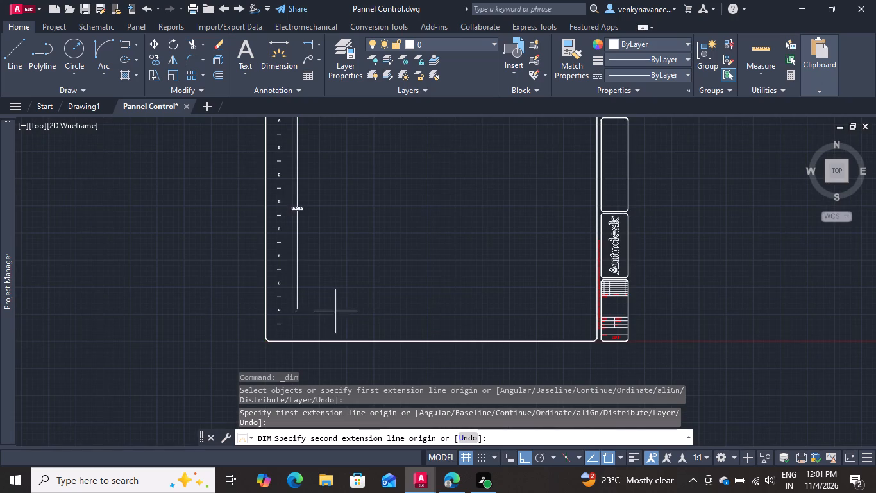
{"action": "scroll", "coordinate": [302, 328], "scroll_direction": "up", "scroll_amount": 2}
{"action": "scroll", "coordinate": [298, 327], "scroll_direction": "down", "scroll_amount": 1}
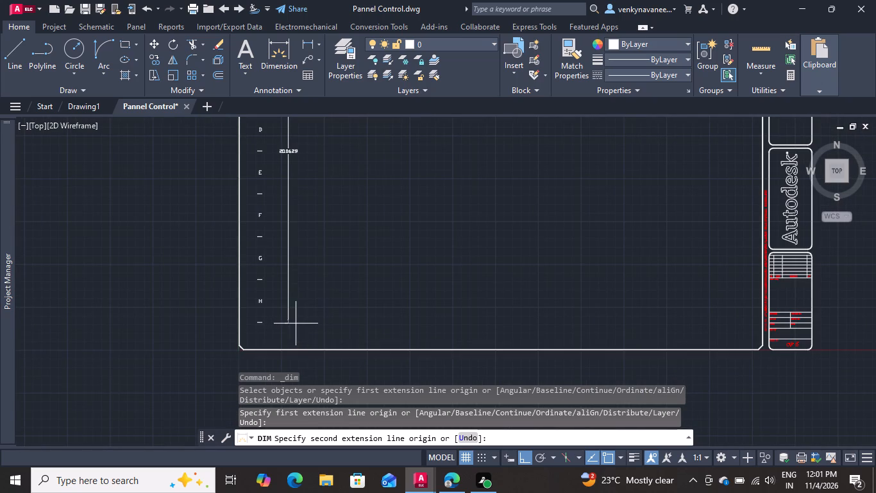
{"action": "key", "text": "Escape"}
Examine the numbered and lettered grid labels and their dividers along the upper and side edges of the border.
{"action": "scroll", "coordinate": [313, 310], "scroll_direction": "down", "scroll_amount": 2}
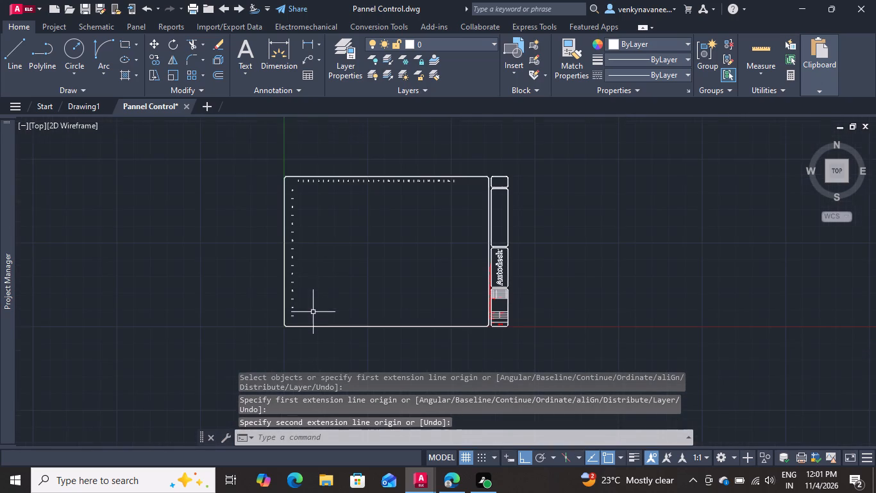
{"action": "scroll", "coordinate": [310, 198], "scroll_direction": "up", "scroll_amount": 2}
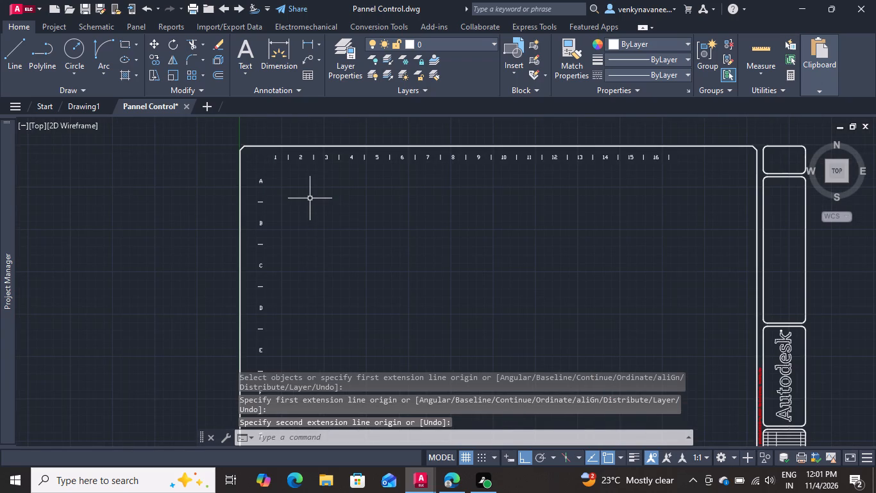
{"action": "scroll", "coordinate": [294, 166], "scroll_direction": "up", "scroll_amount": 1}
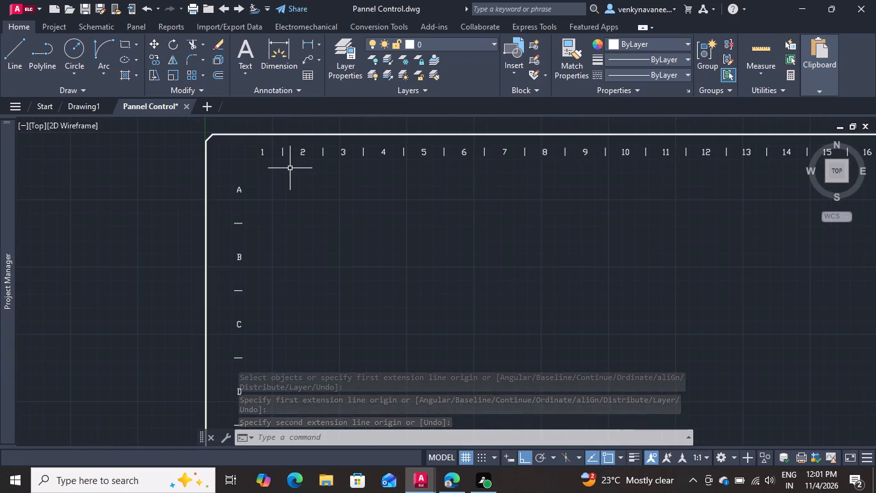
{"action": "scroll", "coordinate": [287, 178], "scroll_direction": "down", "scroll_amount": 1}
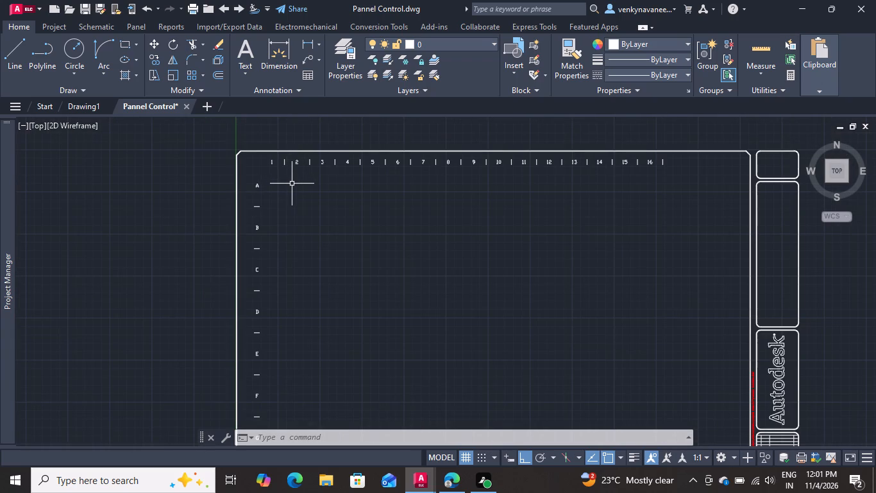
{"action": "scroll", "coordinate": [292, 185], "scroll_direction": "up", "scroll_amount": 1}
{"action": "scroll", "coordinate": [292, 188], "scroll_direction": "down", "scroll_amount": 1}
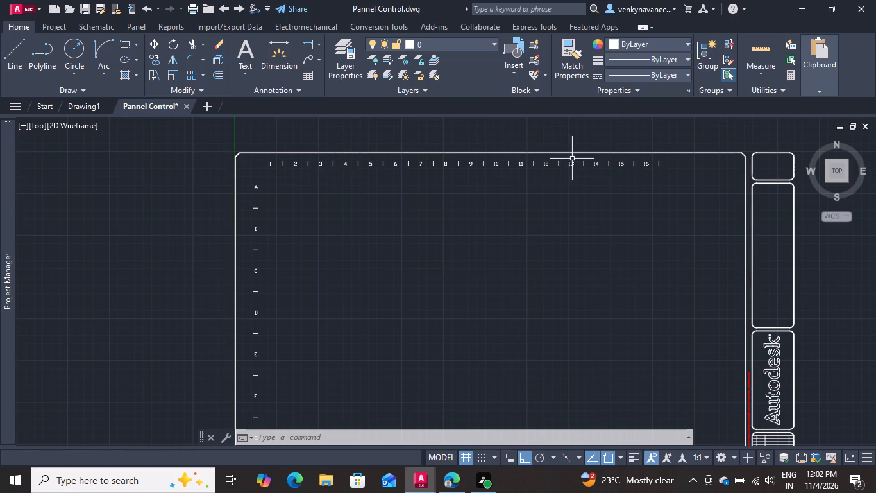
{"action": "scroll", "coordinate": [623, 158], "scroll_direction": "up", "scroll_amount": 1}
{"action": "scroll", "coordinate": [664, 174], "scroll_direction": "down", "scroll_amount": 1}
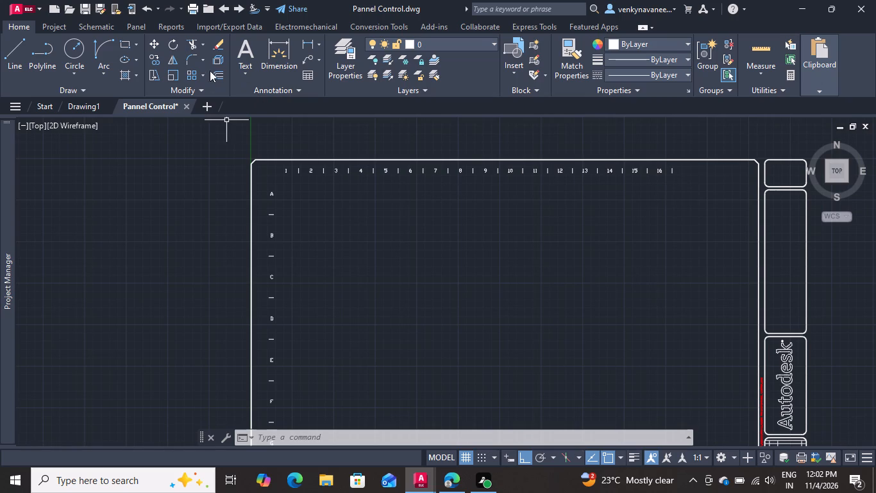
Measure the lettered grid column with the Dimension tool, from the divider below label A to the divider below label H.
{"action": "left_click", "coordinate": [278, 63]}
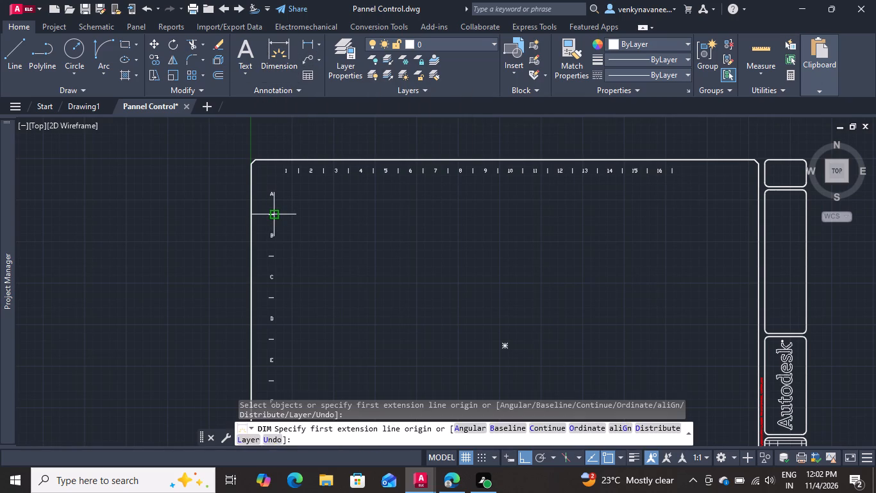
{"action": "left_click", "coordinate": [275, 215]}
{"action": "scroll", "coordinate": [332, 193], "scroll_direction": "down", "scroll_amount": 4}
{"action": "scroll", "coordinate": [319, 259], "scroll_direction": "up", "scroll_amount": 4}
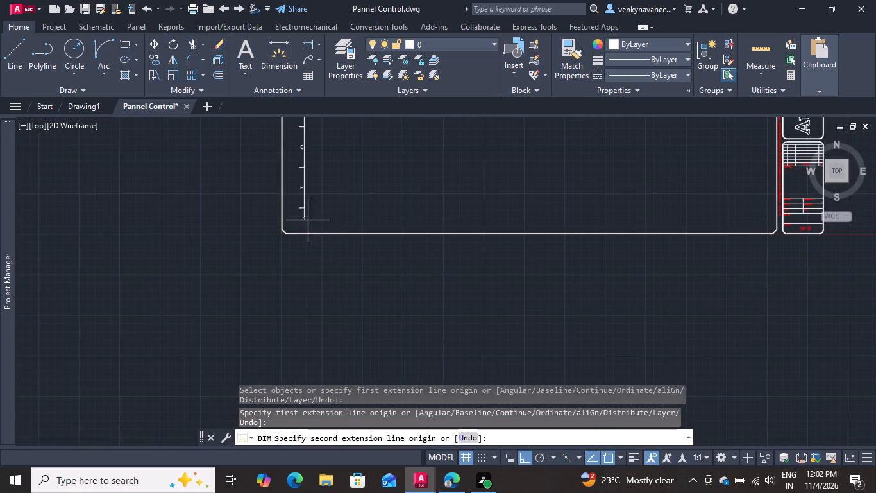
{"action": "left_click", "coordinate": [303, 208]}
{"action": "scroll", "coordinate": [344, 216], "scroll_direction": "down", "scroll_amount": 3}
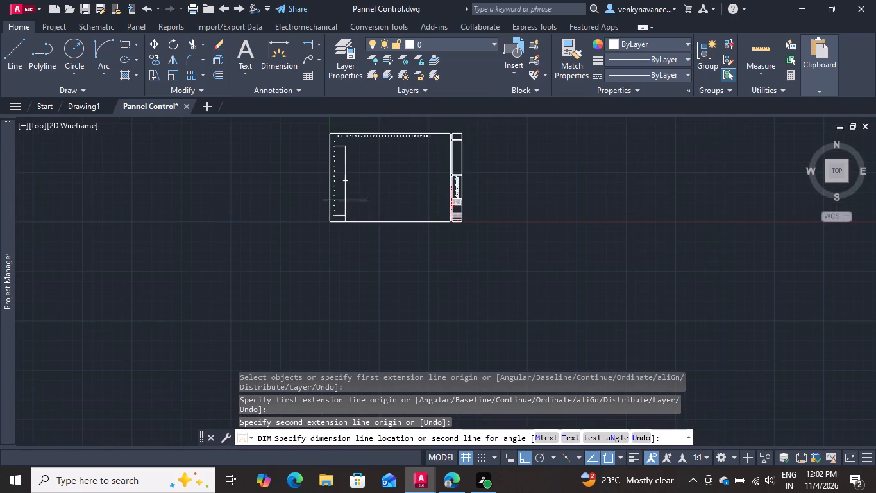
{"action": "scroll", "coordinate": [342, 183], "scroll_direction": "up", "scroll_amount": 4}
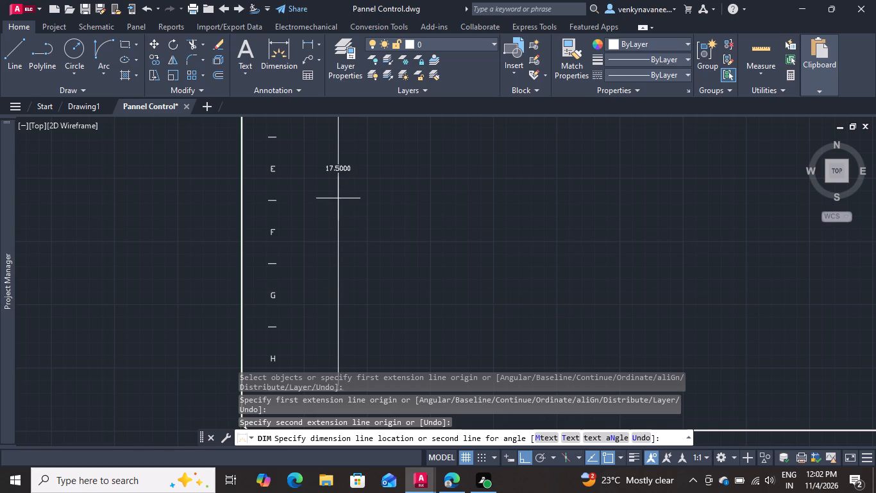
{"action": "scroll", "coordinate": [340, 197], "scroll_direction": "down", "scroll_amount": 2}
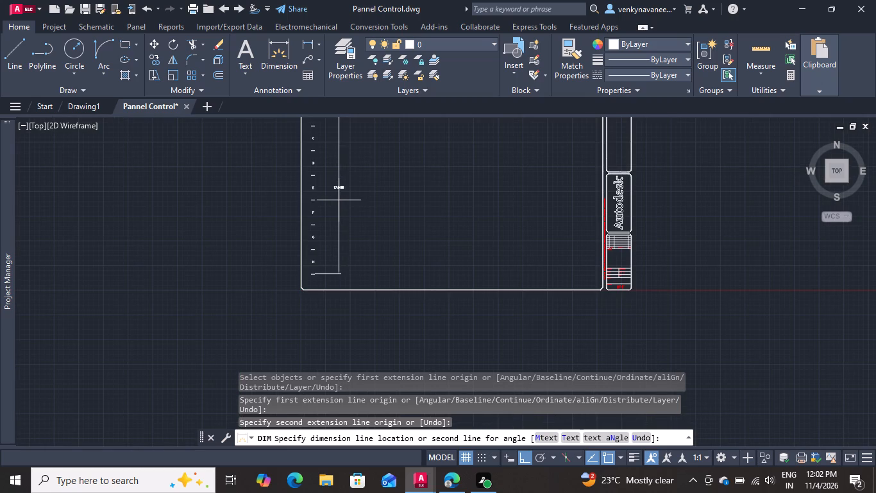
{"action": "key", "text": "Escape"}
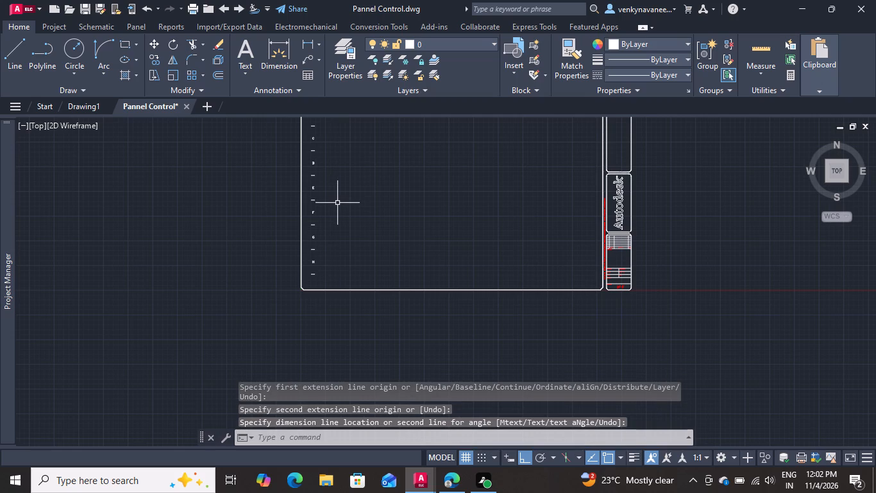
Check the horizontal distance from the divider after label 1 toward the divider after label 16 with the Dimension tool.
{"action": "key", "text": "space"}
{"action": "scroll", "coordinate": [337, 207], "scroll_direction": "down", "scroll_amount": 3}
{"action": "scroll", "coordinate": [334, 179], "scroll_direction": "up", "scroll_amount": 1}
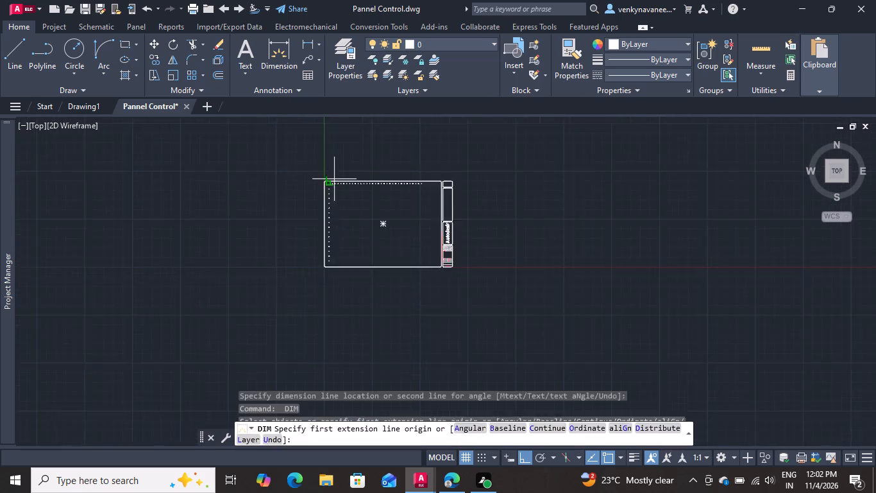
{"action": "scroll", "coordinate": [334, 179], "scroll_direction": "up", "scroll_amount": 5}
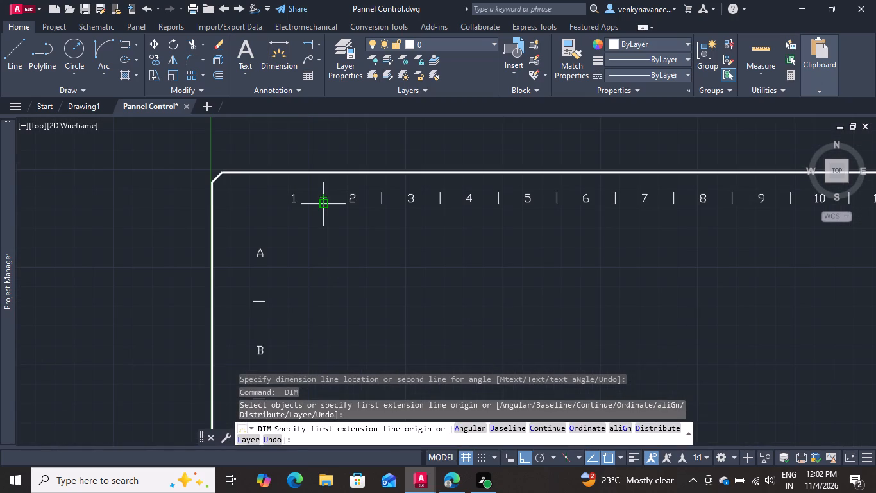
{"action": "left_click", "coordinate": [324, 205]}
{"action": "scroll", "coordinate": [510, 226], "scroll_direction": "down", "scroll_amount": 2}
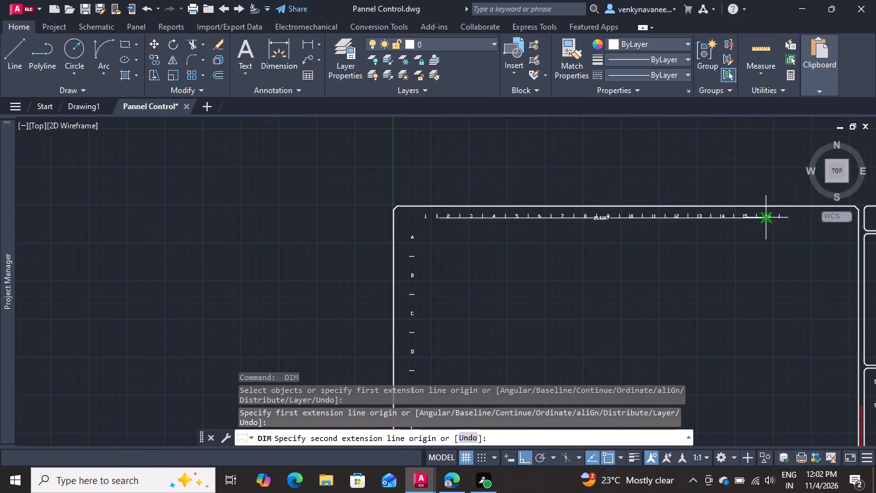
{"action": "scroll", "coordinate": [767, 219], "scroll_direction": "up", "scroll_amount": 3}
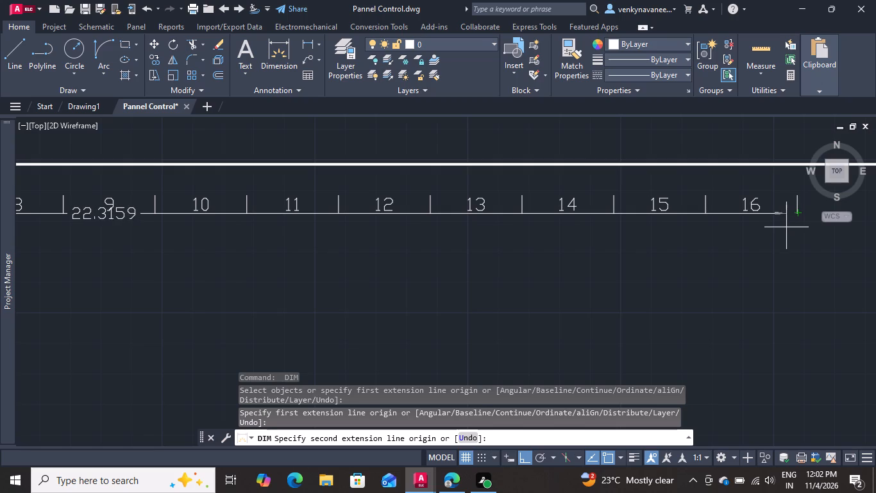
{"action": "key", "text": "Escape"}
Draw a rectangle 24 long and 20 wide inside the border, below the numbered grid labels.
{"action": "scroll", "coordinate": [525, 212], "scroll_direction": "down", "scroll_amount": 2}
{"action": "scroll", "coordinate": [324, 214], "scroll_direction": "down", "scroll_amount": 1}
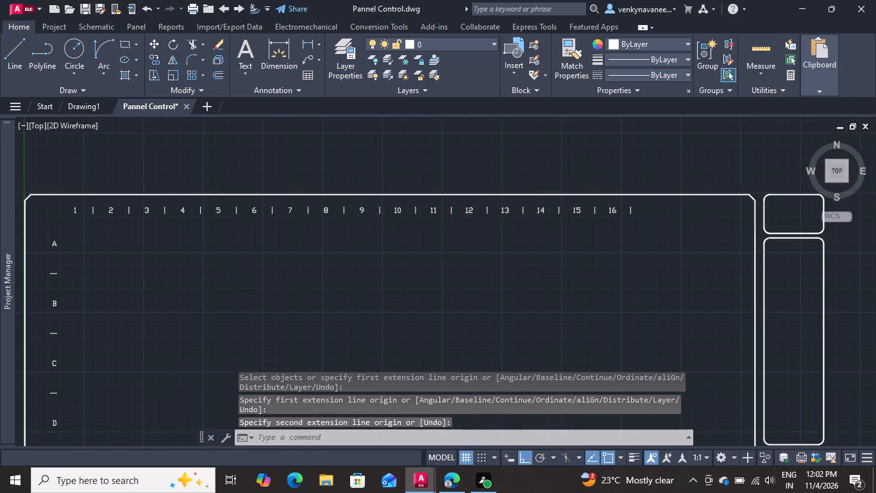
{"action": "scroll", "coordinate": [239, 222], "scroll_direction": "down", "scroll_amount": 1}
{"action": "scroll", "coordinate": [209, 238], "scroll_direction": "up", "scroll_amount": 2}
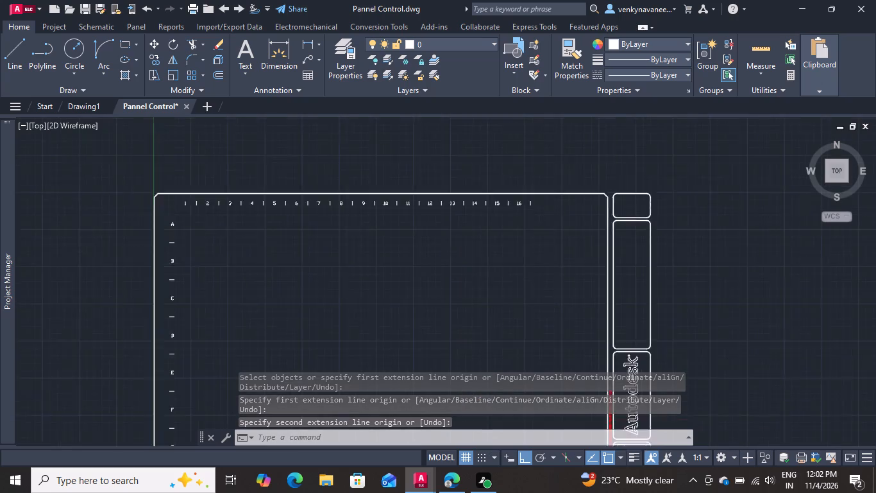
{"action": "type", "text": "re"}
{"action": "key", "text": "c"}
{"action": "key", "text": "Return"}
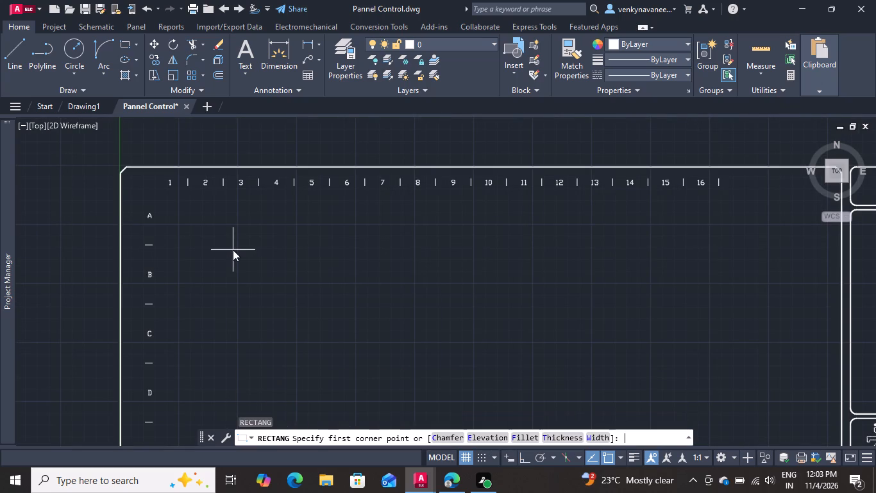
{"action": "left_click", "coordinate": [233, 233]}
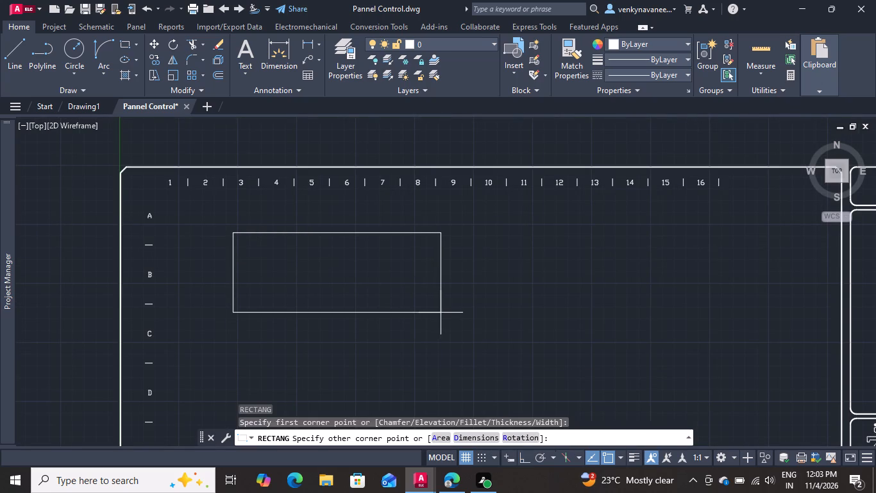
{"action": "key", "text": "d"}
{"action": "key", "text": "Return"}
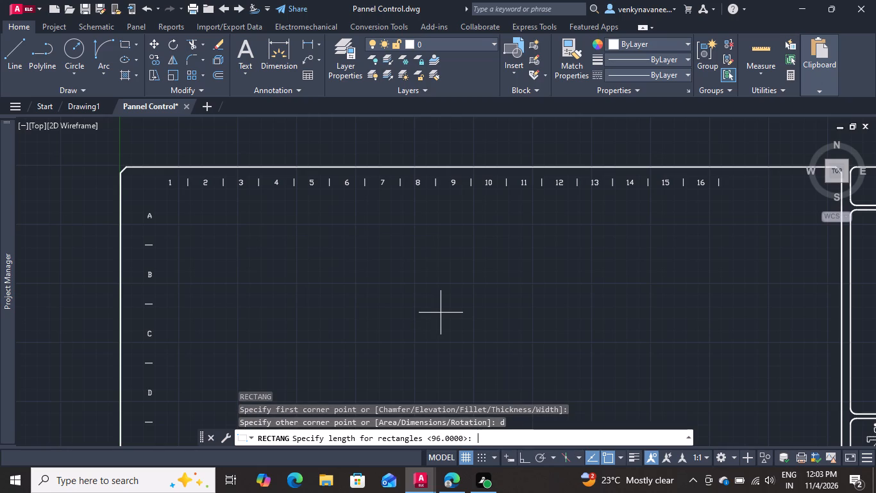
{"action": "type", "text": "24"}
{"action": "key", "text": "Return"}
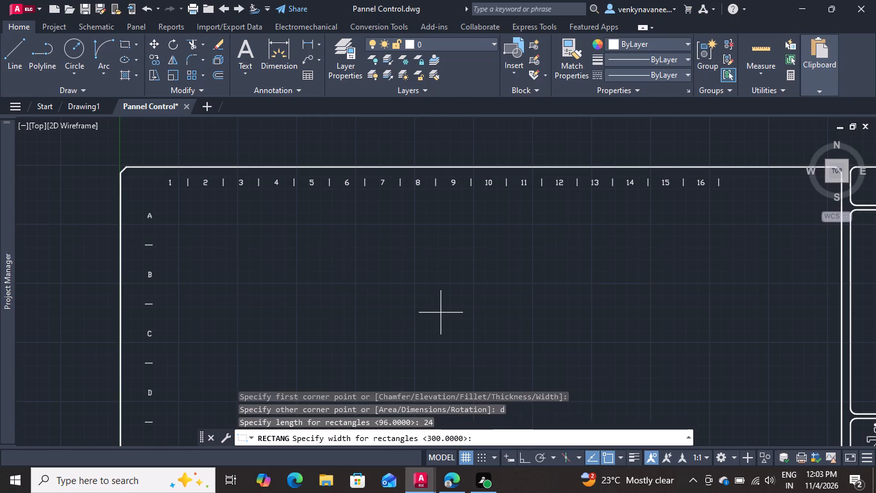
{"action": "type", "text": "20"}
{"action": "key", "text": "Return"}
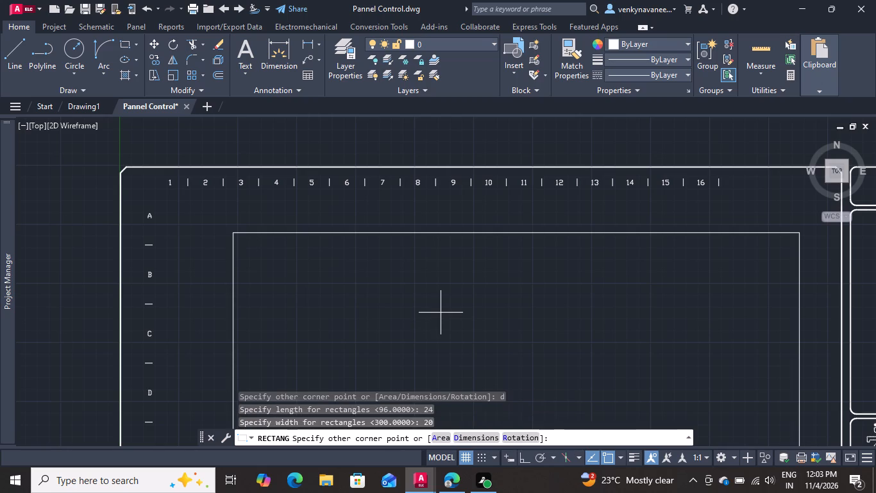
{"action": "left_click", "coordinate": [436, 313]}
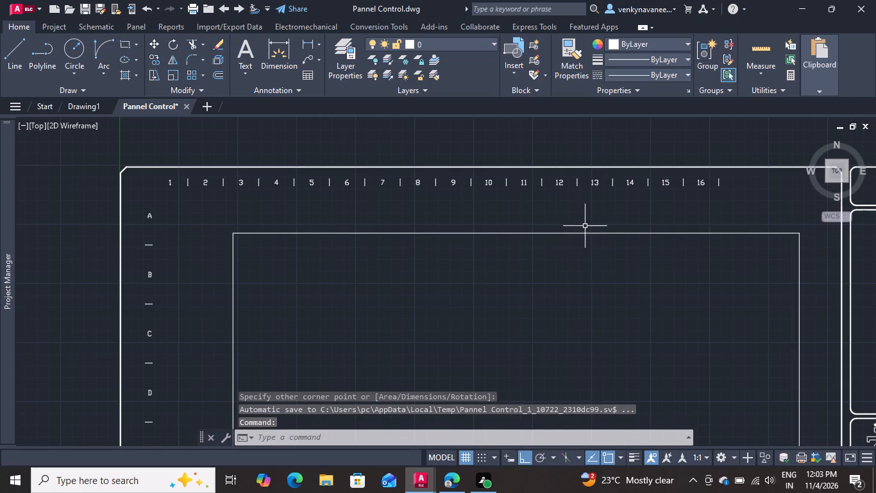
Move the rectangle by its upper-right corner to the lower end of the divider after label 16.
{"action": "left_click_drag", "start_coordinate": [585, 226], "coordinate": [564, 237]}
{"action": "left_click", "coordinate": [535, 257]}
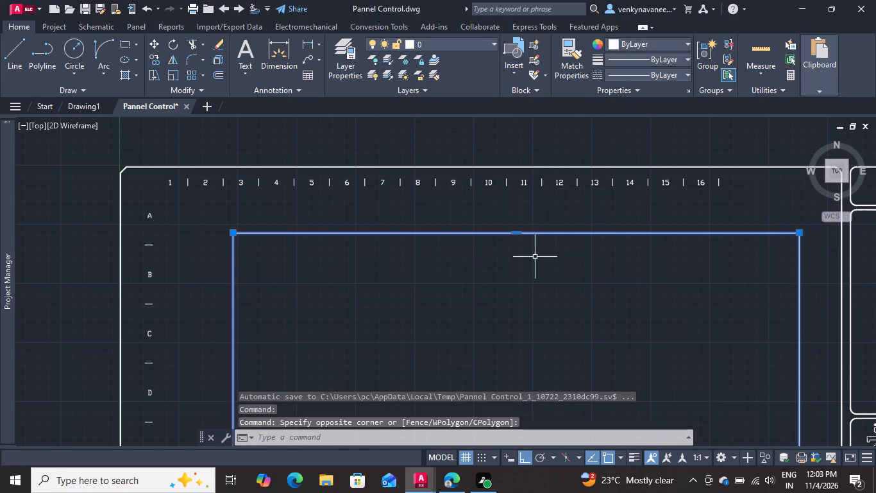
{"action": "key", "text": "m"}
{"action": "key", "text": "Return"}
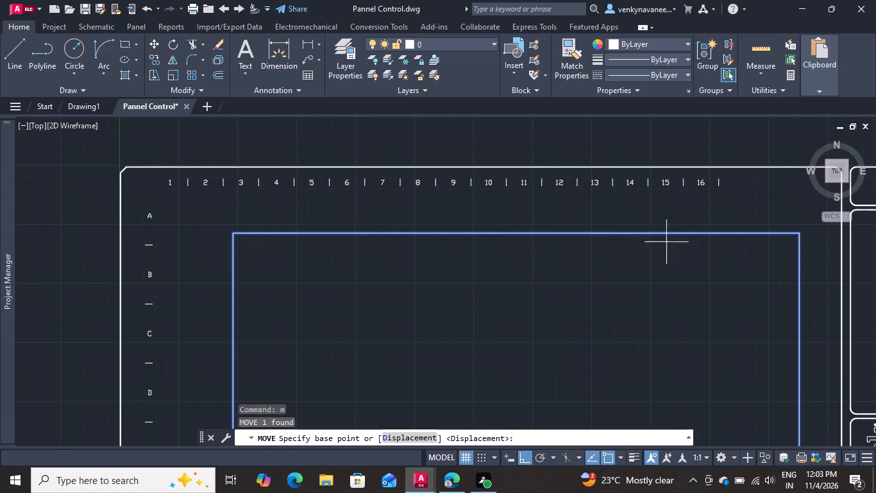
{"action": "scroll", "coordinate": [791, 220], "scroll_direction": "up", "scroll_amount": 4}
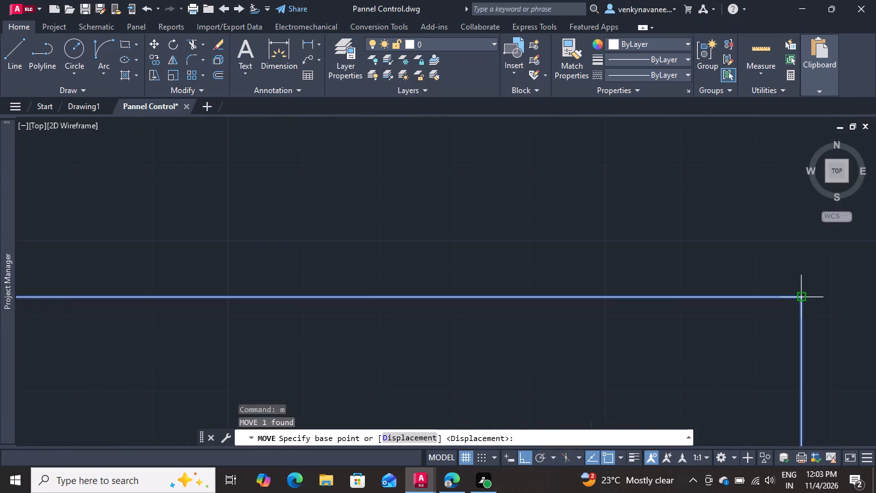
{"action": "left_click", "coordinate": [799, 298]}
{"action": "scroll", "coordinate": [746, 307], "scroll_direction": "down", "scroll_amount": 4}
{"action": "scroll", "coordinate": [676, 264], "scroll_direction": "up", "scroll_amount": 3}
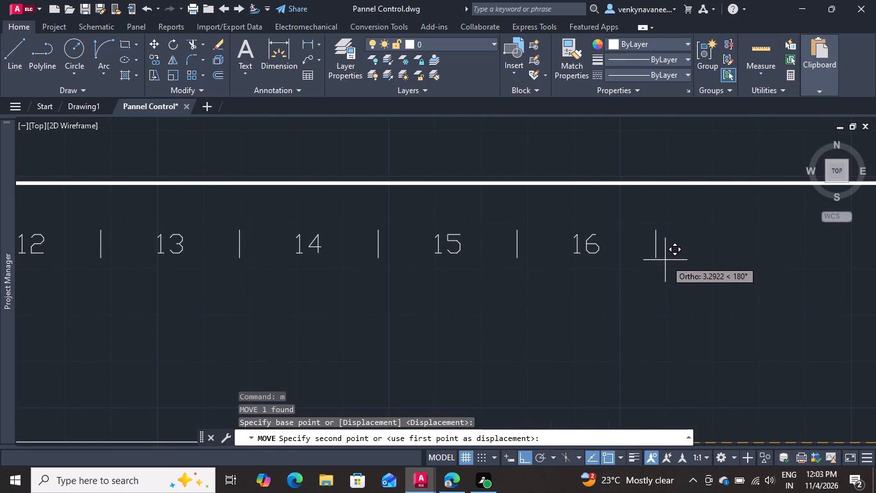
{"action": "left_click", "coordinate": [657, 259]}
Move the rectangle again so its upper-right corner meets the lower endpoint of the divider after label 16 exactly.
{"action": "scroll", "coordinate": [677, 246], "scroll_direction": "down", "scroll_amount": 4}
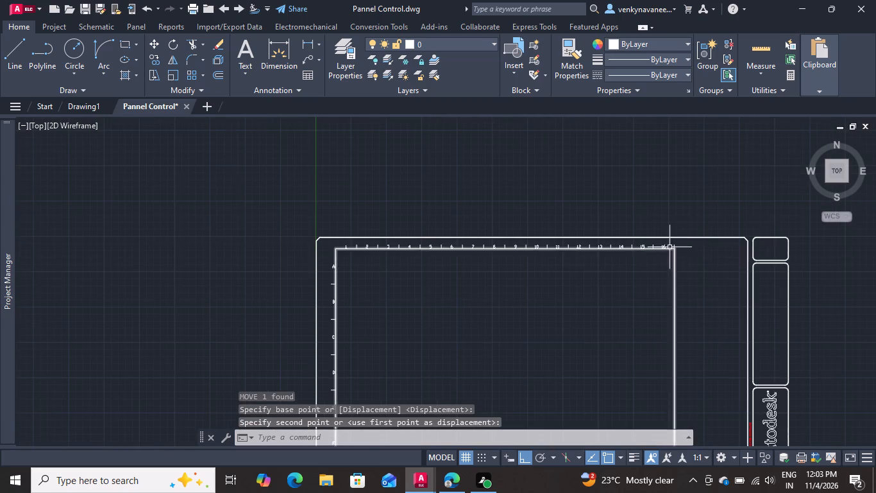
{"action": "scroll", "coordinate": [670, 247], "scroll_direction": "up", "scroll_amount": 8}
{"action": "left_click_drag", "start_coordinate": [697, 290], "coordinate": [677, 309]}
{"action": "left_click", "coordinate": [670, 311]}
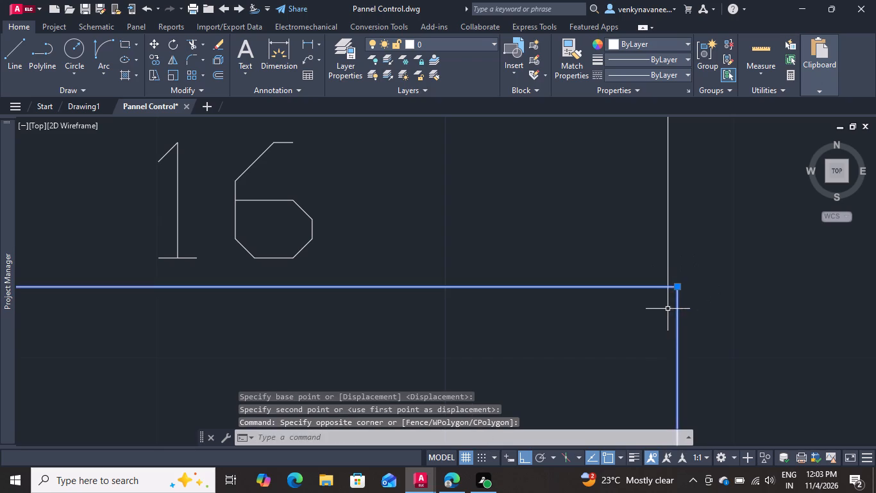
{"action": "key", "text": "space"}
{"action": "left_click", "coordinate": [677, 288]}
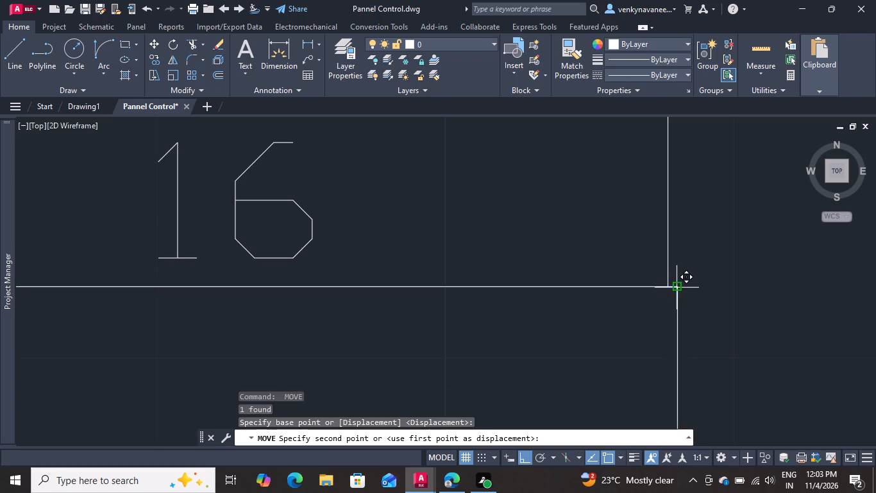
{"action": "left_click", "coordinate": [667, 288]}
Examine how the rectangle's edges line up with the numbered and lettered grid dividers, including those at labels H and 16.
{"action": "scroll", "coordinate": [698, 280], "scroll_direction": "down", "scroll_amount": 5}
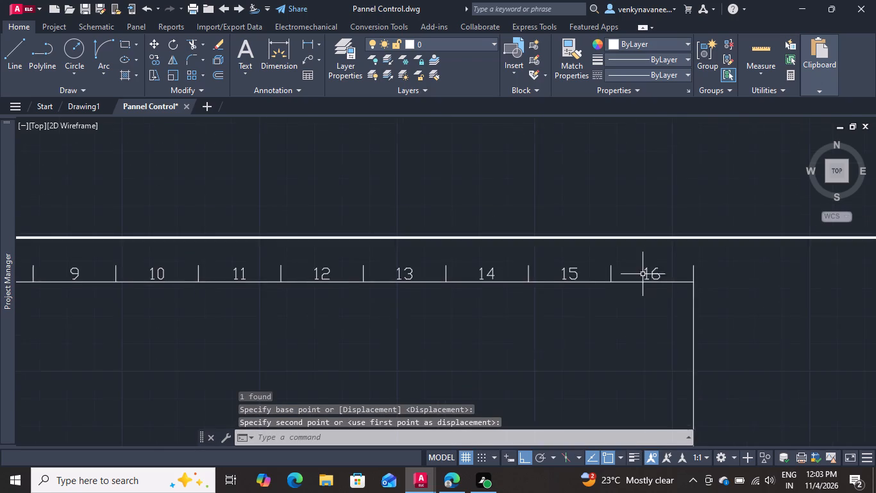
{"action": "scroll", "coordinate": [643, 274], "scroll_direction": "down", "scroll_amount": 3}
{"action": "scroll", "coordinate": [319, 280], "scroll_direction": "up", "scroll_amount": 3}
{"action": "scroll", "coordinate": [359, 264], "scroll_direction": "down", "scroll_amount": 5}
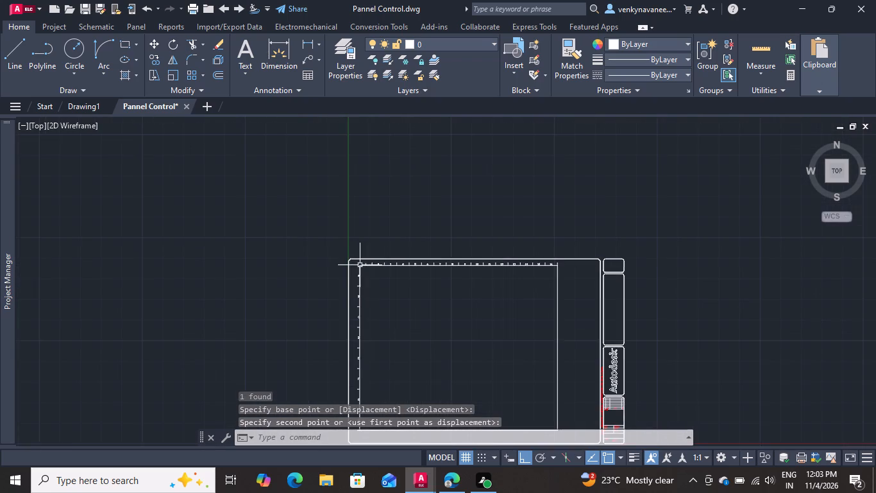
{"action": "scroll", "coordinate": [377, 286], "scroll_direction": "down", "scroll_amount": 4}
{"action": "scroll", "coordinate": [383, 316], "scroll_direction": "up", "scroll_amount": 5}
{"action": "scroll", "coordinate": [301, 247], "scroll_direction": "up", "scroll_amount": 3}
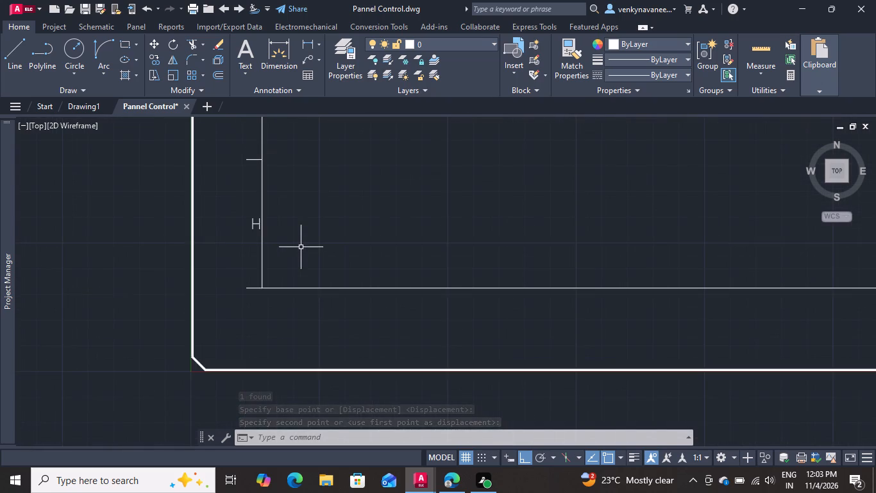
{"action": "scroll", "coordinate": [271, 270], "scroll_direction": "up", "scroll_amount": 3}
{"action": "scroll", "coordinate": [272, 281], "scroll_direction": "down", "scroll_amount": 9}
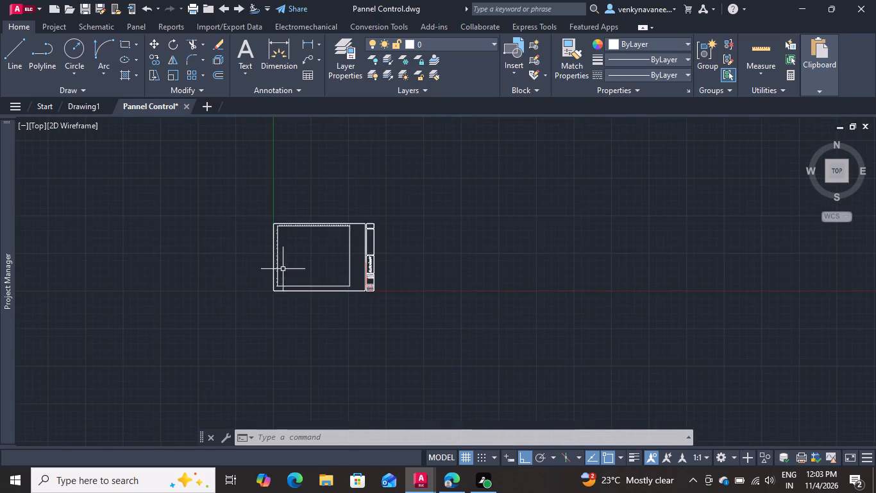
{"action": "scroll", "coordinate": [287, 231], "scroll_direction": "up", "scroll_amount": 3}
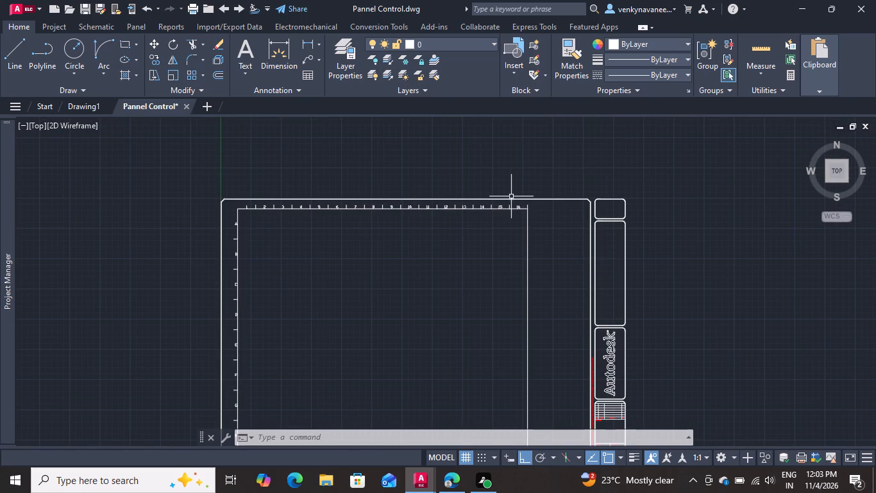
{"action": "scroll", "coordinate": [538, 209], "scroll_direction": "up", "scroll_amount": 1}
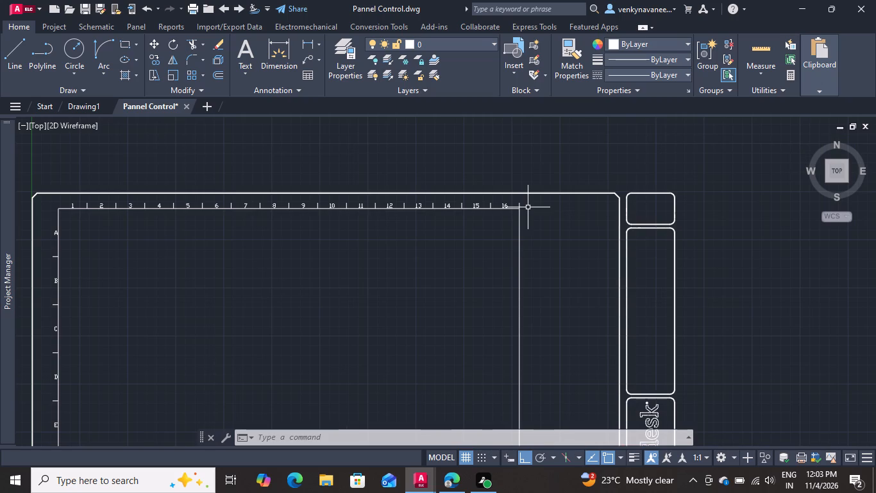
{"action": "scroll", "coordinate": [433, 176], "scroll_direction": "down", "scroll_amount": 1}
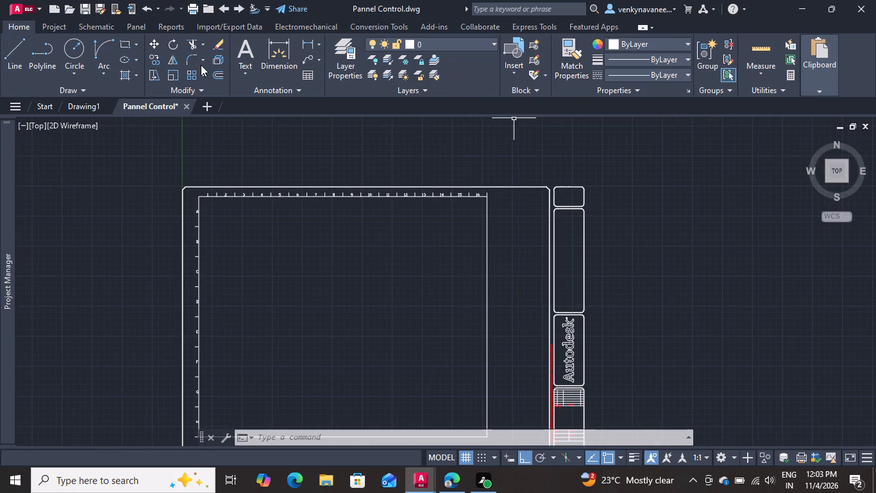
In a new X-Y Grid Setup, pick the rectangle's upper-right corner as origin, at X 25.386 and Y 21.623.
{"action": "left_click", "coordinate": [59, 29]}
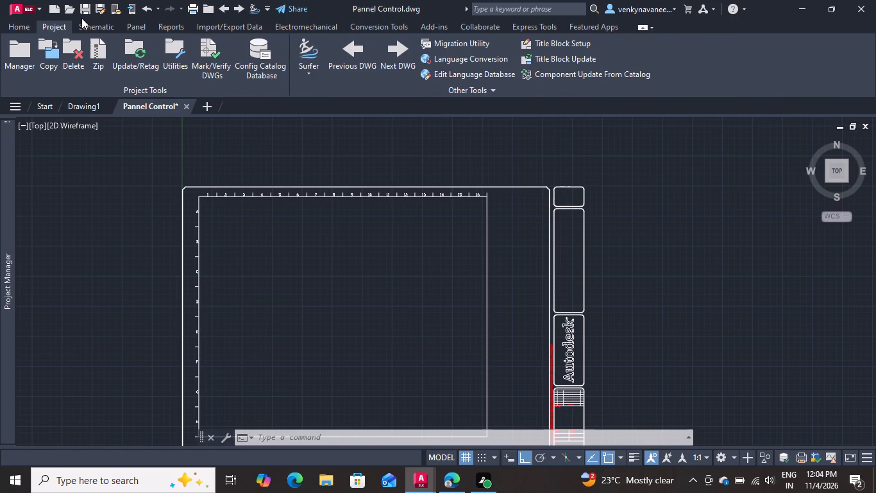
{"action": "left_click", "coordinate": [80, 21]}
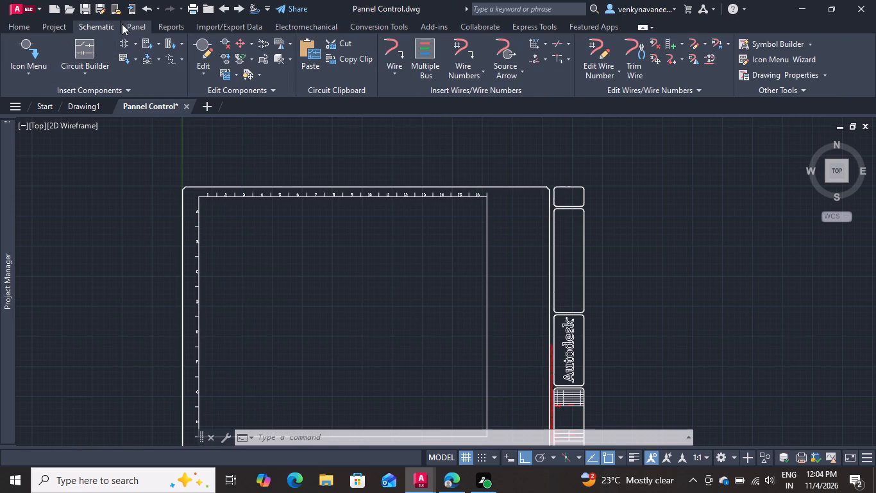
{"action": "left_click", "coordinate": [51, 30]}
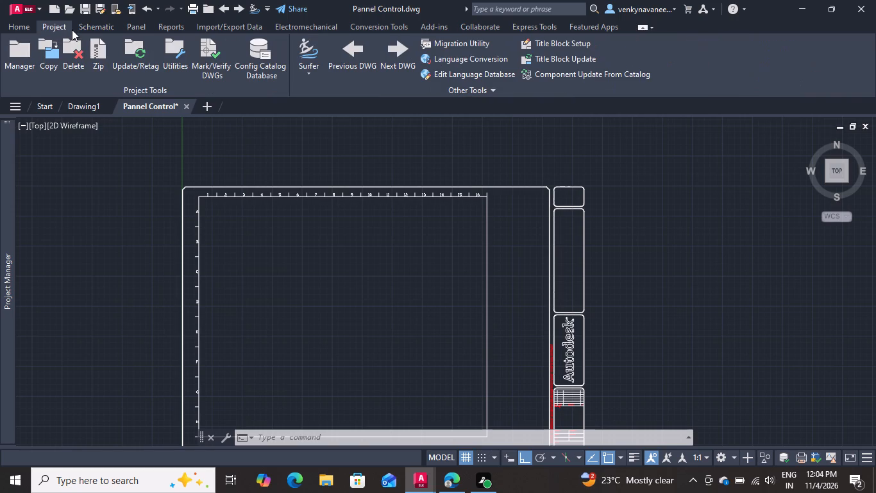
{"action": "left_click", "coordinate": [85, 29]}
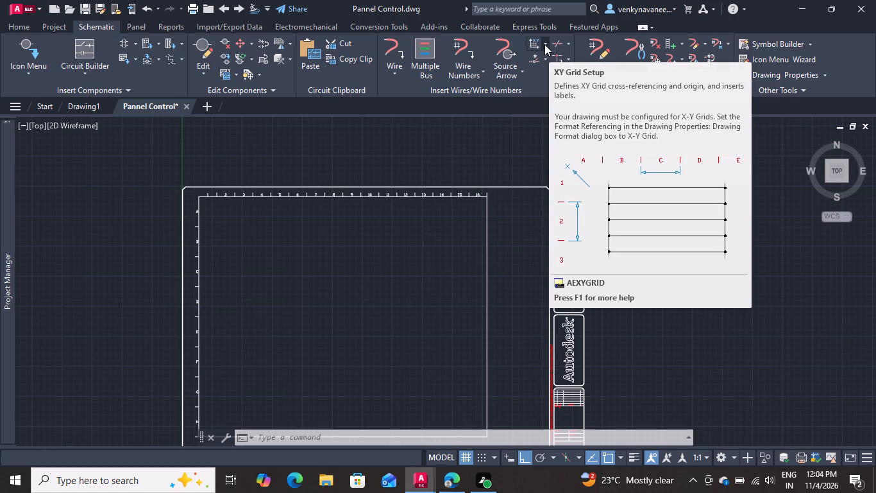
{"action": "left_click", "coordinate": [544, 43]}
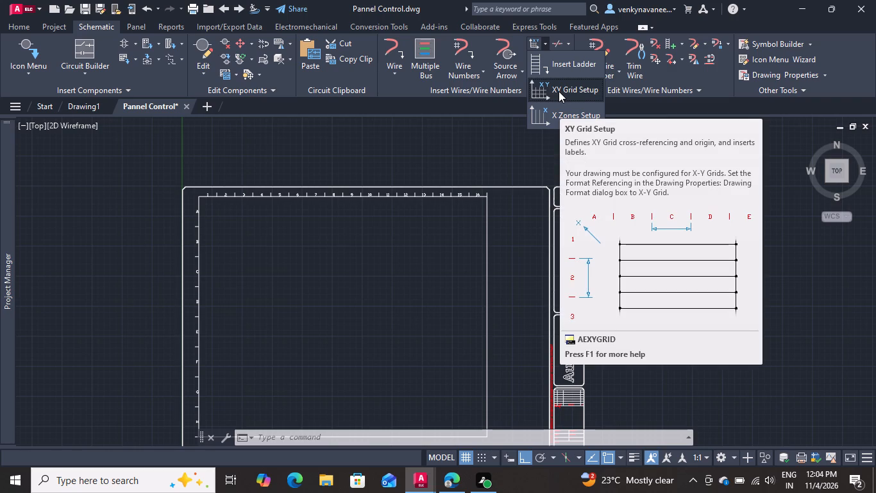
{"action": "left_click", "coordinate": [559, 91]}
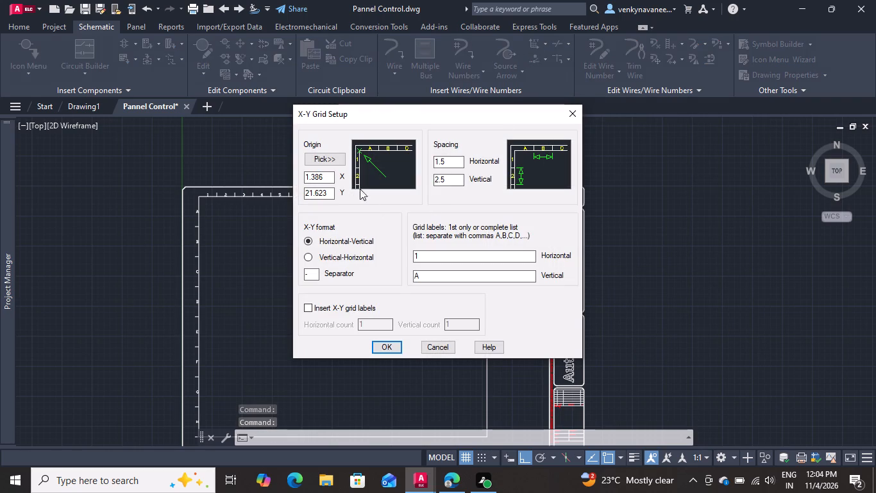
{"action": "left_click", "coordinate": [326, 161]}
{"action": "scroll", "coordinate": [487, 198], "scroll_direction": "up", "scroll_amount": 4}
{"action": "left_click", "coordinate": [471, 186]}
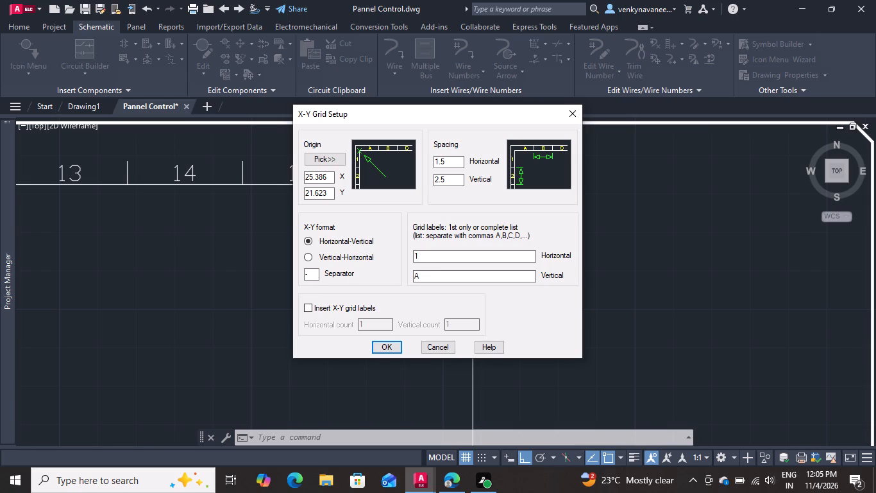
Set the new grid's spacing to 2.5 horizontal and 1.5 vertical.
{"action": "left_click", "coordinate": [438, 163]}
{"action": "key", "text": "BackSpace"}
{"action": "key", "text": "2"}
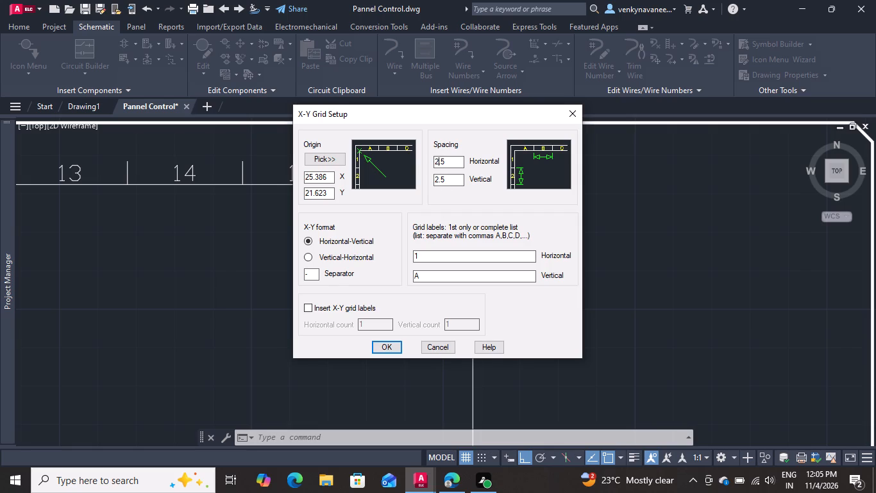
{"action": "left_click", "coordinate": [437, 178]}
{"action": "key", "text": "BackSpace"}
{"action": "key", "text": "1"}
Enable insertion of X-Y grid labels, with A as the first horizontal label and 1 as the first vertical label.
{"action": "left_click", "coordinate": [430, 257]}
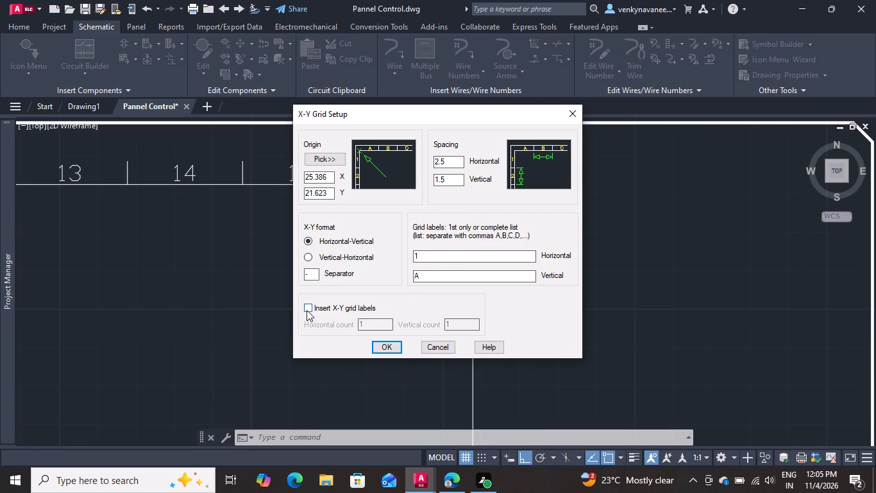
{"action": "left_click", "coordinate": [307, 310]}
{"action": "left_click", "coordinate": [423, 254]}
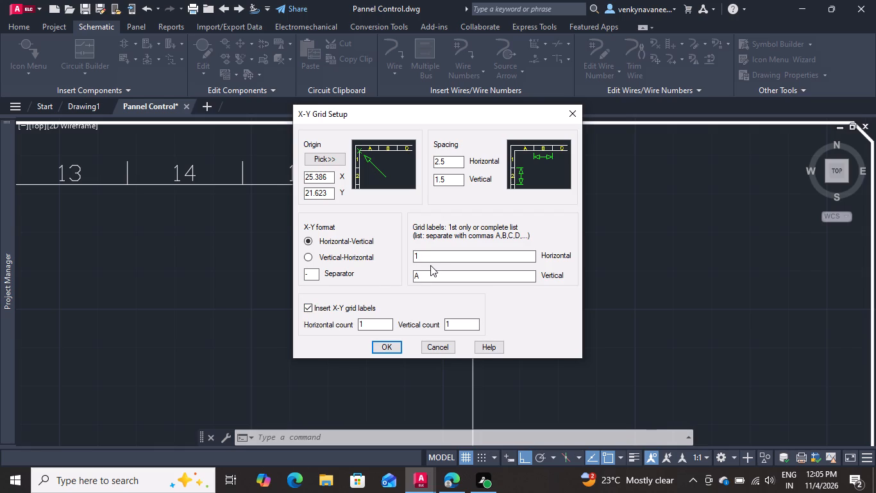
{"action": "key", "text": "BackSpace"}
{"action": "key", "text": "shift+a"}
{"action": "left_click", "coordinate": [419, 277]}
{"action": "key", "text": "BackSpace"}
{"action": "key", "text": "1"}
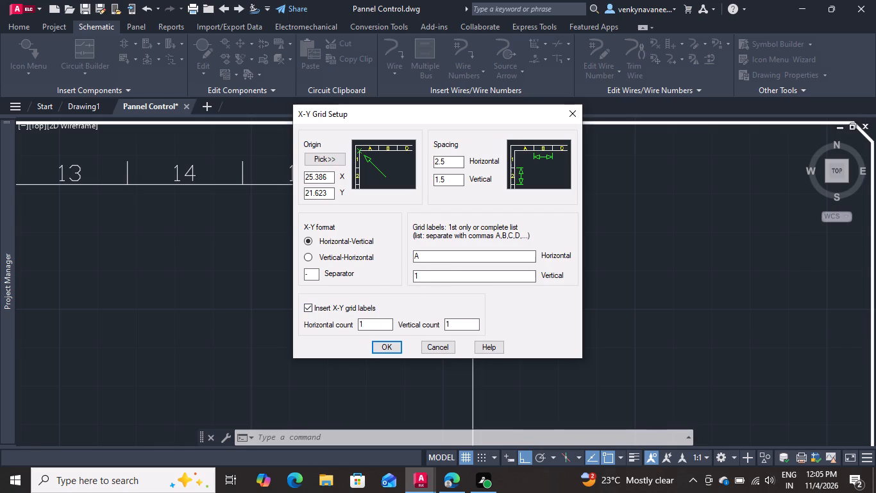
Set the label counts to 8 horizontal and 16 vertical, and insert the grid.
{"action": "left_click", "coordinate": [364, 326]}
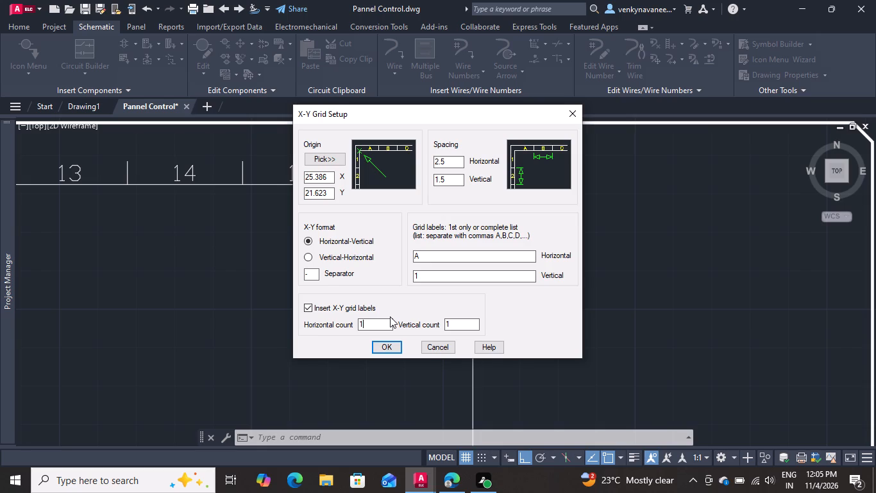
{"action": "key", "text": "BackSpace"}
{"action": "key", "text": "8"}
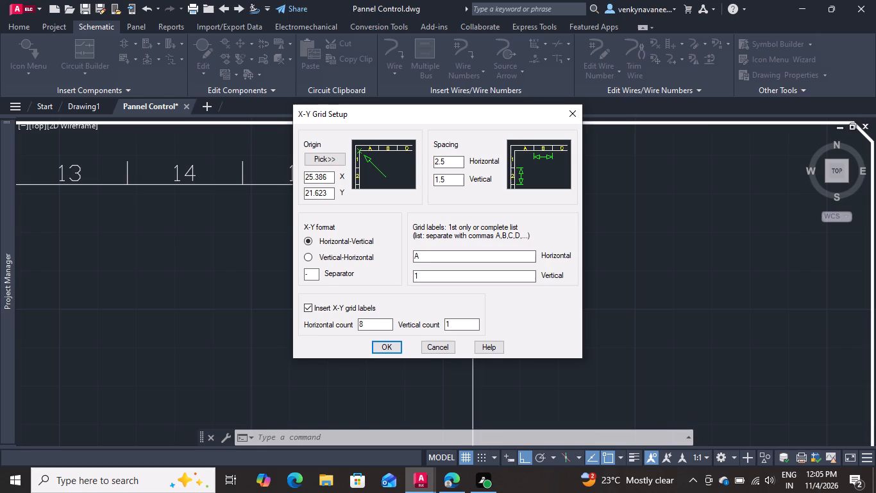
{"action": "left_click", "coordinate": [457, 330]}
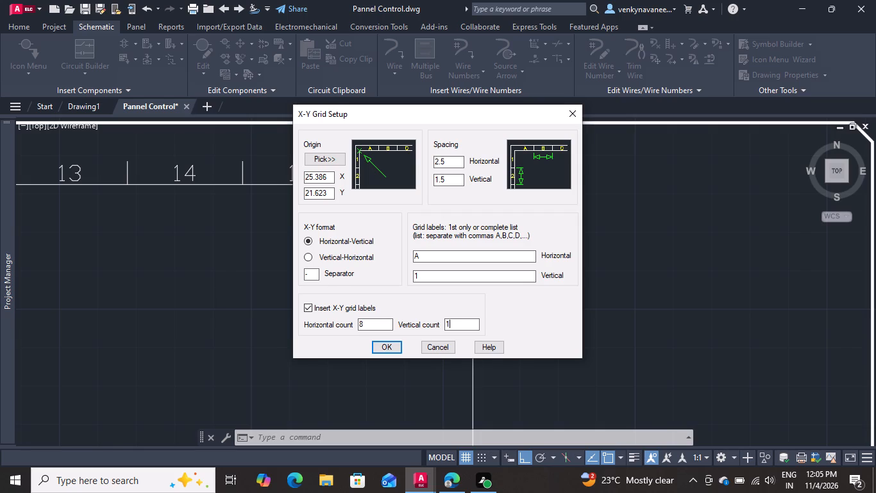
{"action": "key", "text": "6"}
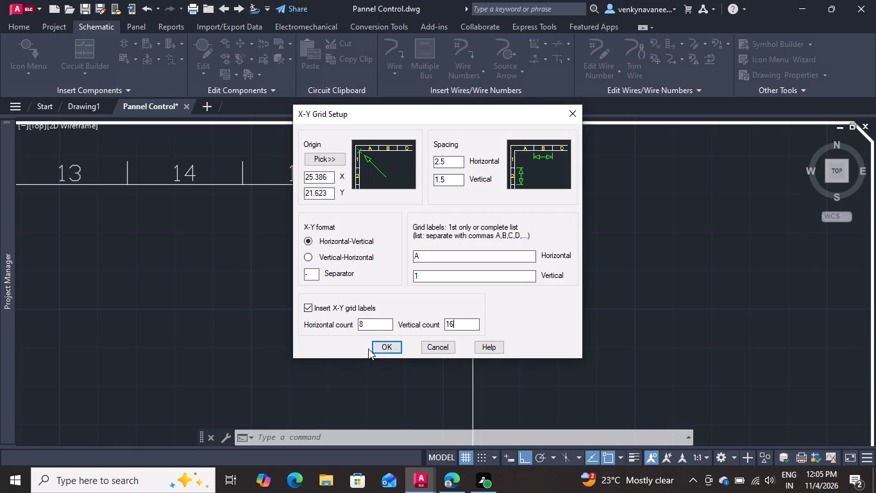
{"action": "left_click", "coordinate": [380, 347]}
Examine how the newly inserted labels run from the rectangle's upper-right corner relative to the title block border.
{"action": "scroll", "coordinate": [394, 254], "scroll_direction": "down", "scroll_amount": 3}
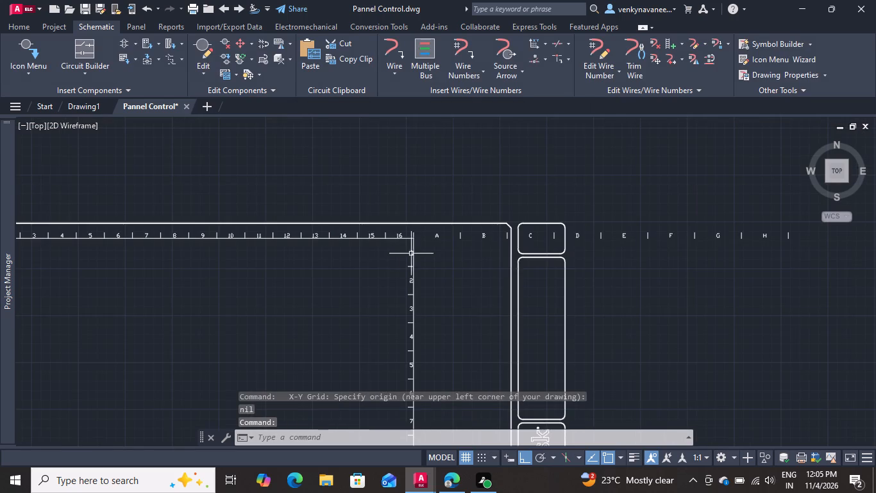
{"action": "scroll", "coordinate": [430, 238], "scroll_direction": "up", "scroll_amount": 2}
{"action": "scroll", "coordinate": [430, 238], "scroll_direction": "down", "scroll_amount": 3}
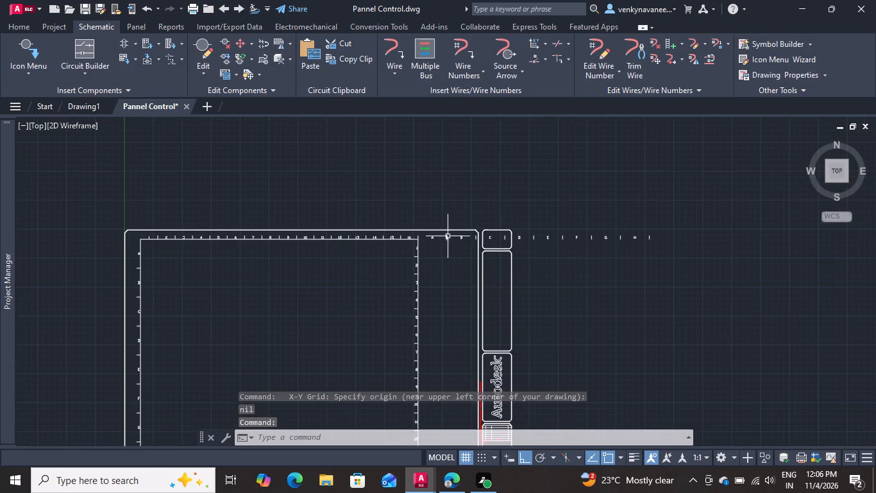
{"action": "scroll", "coordinate": [444, 234], "scroll_direction": "up", "scroll_amount": 4}
{"action": "scroll", "coordinate": [444, 234], "scroll_direction": "down", "scroll_amount": 4}
{"action": "scroll", "coordinate": [411, 257], "scroll_direction": "up", "scroll_amount": 4}
{"action": "scroll", "coordinate": [411, 257], "scroll_direction": "down", "scroll_amount": 4}
{"action": "scroll", "coordinate": [410, 255], "scroll_direction": "up", "scroll_amount": 4}
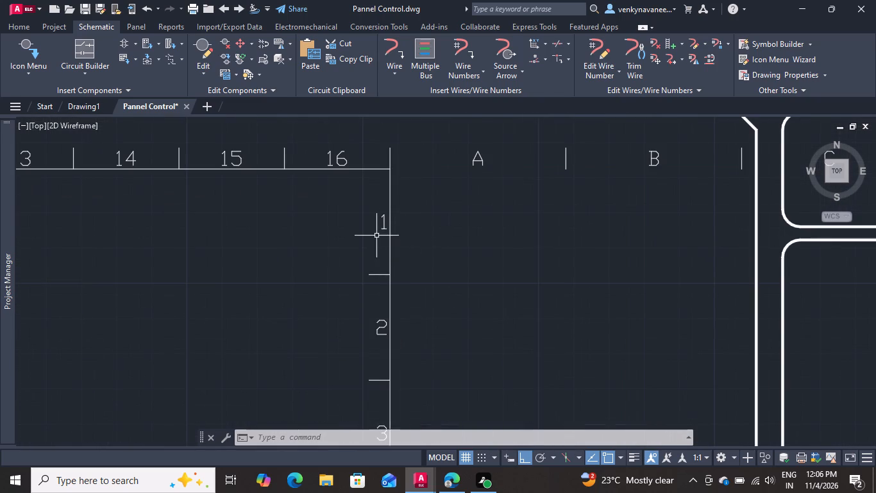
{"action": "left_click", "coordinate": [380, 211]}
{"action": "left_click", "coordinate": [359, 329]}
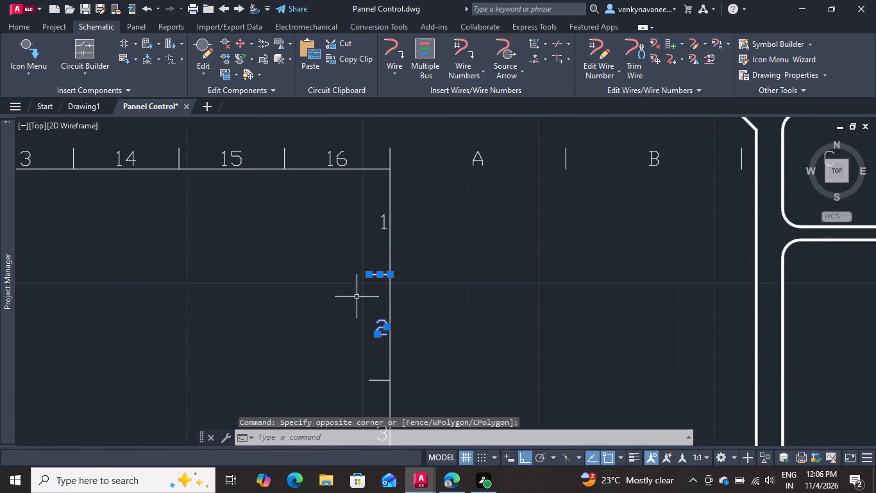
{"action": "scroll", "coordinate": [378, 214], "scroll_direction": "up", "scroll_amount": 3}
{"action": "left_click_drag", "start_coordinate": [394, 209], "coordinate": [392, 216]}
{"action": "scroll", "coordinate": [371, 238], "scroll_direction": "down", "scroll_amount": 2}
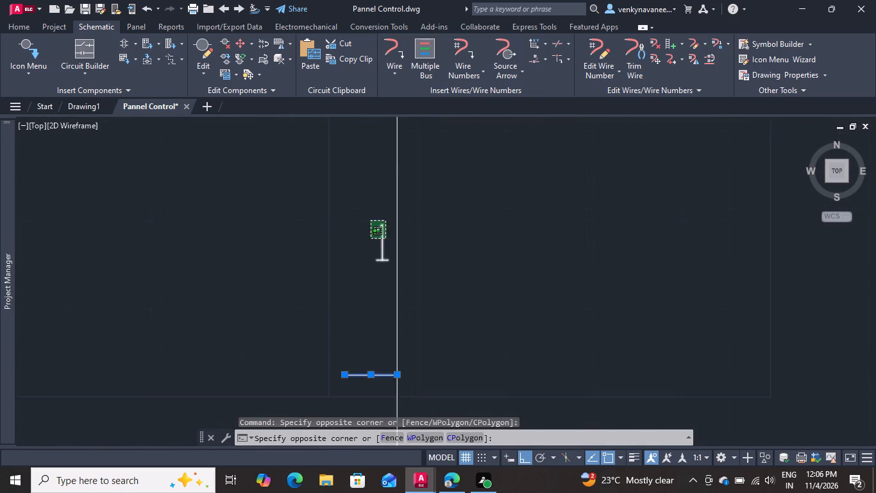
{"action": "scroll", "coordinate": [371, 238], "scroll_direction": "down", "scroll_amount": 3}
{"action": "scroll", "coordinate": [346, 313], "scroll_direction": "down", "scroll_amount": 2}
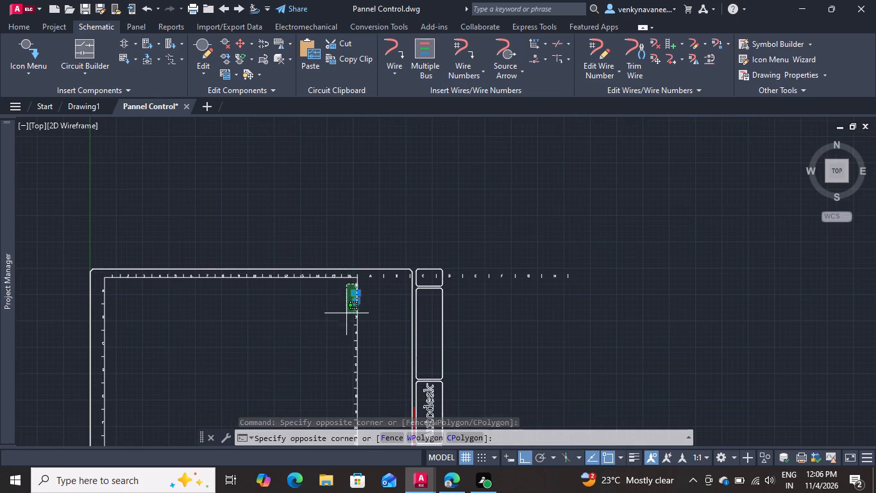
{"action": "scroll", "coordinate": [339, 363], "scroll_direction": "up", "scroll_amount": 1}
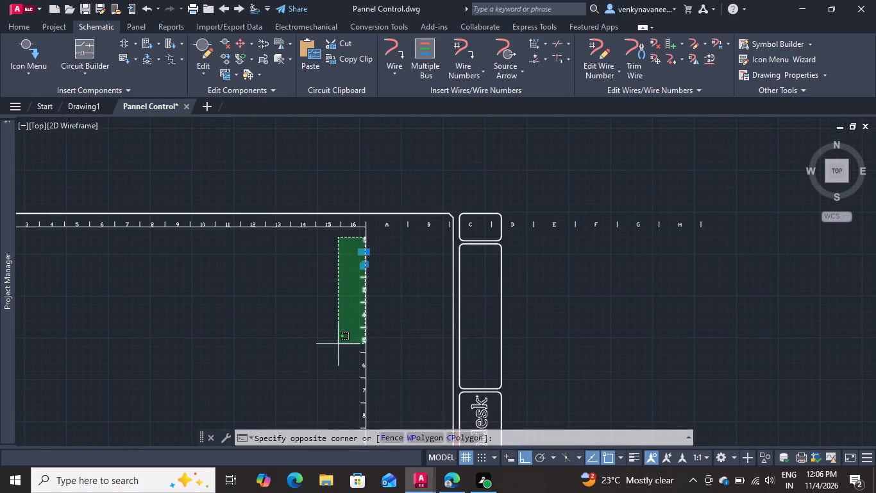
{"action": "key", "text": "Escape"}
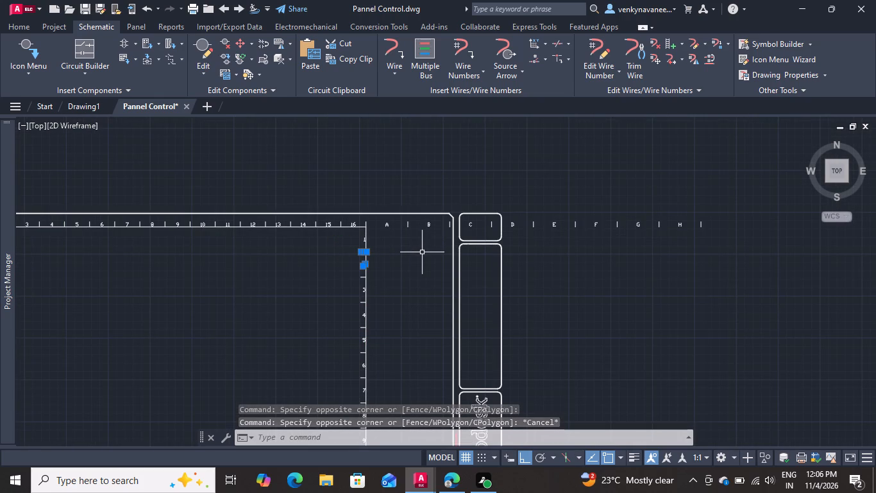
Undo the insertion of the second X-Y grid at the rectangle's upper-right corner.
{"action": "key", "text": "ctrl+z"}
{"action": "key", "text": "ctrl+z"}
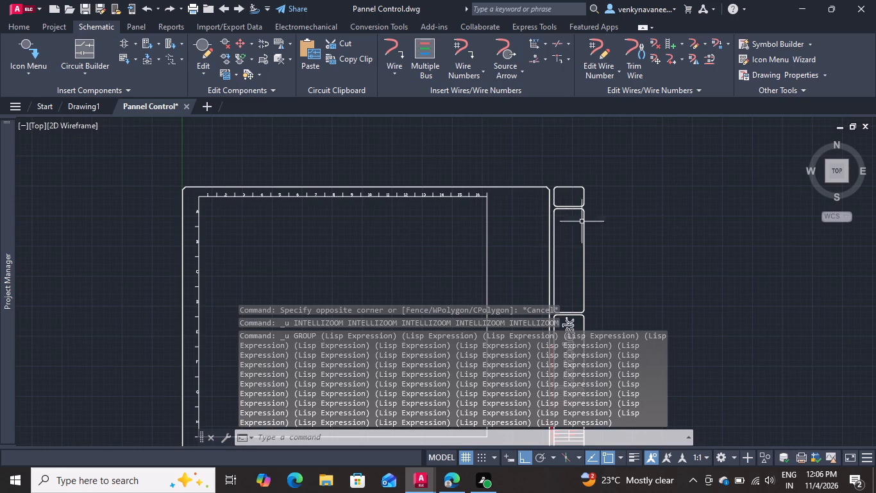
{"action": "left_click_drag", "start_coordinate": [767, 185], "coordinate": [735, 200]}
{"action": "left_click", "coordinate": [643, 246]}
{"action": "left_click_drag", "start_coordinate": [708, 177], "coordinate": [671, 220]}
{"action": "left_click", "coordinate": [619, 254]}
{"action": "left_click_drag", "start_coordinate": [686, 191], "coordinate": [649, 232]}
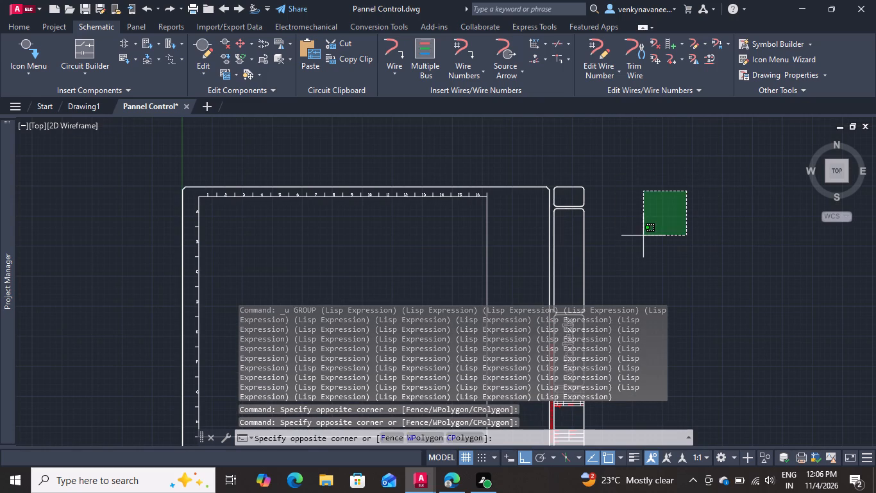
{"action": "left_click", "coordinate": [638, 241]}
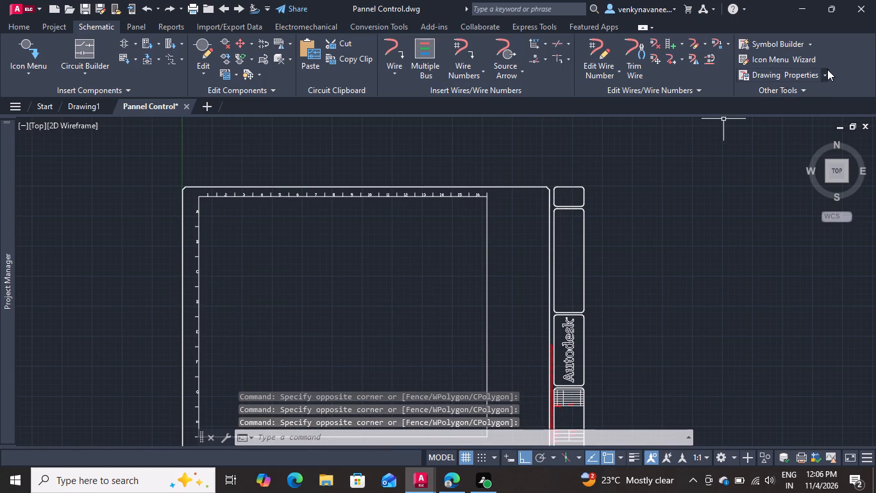
Switch the drawing's format referencing to X Zones in Drawing Properties, keeping the zone setup values as they are.
{"action": "left_click", "coordinate": [828, 77]}
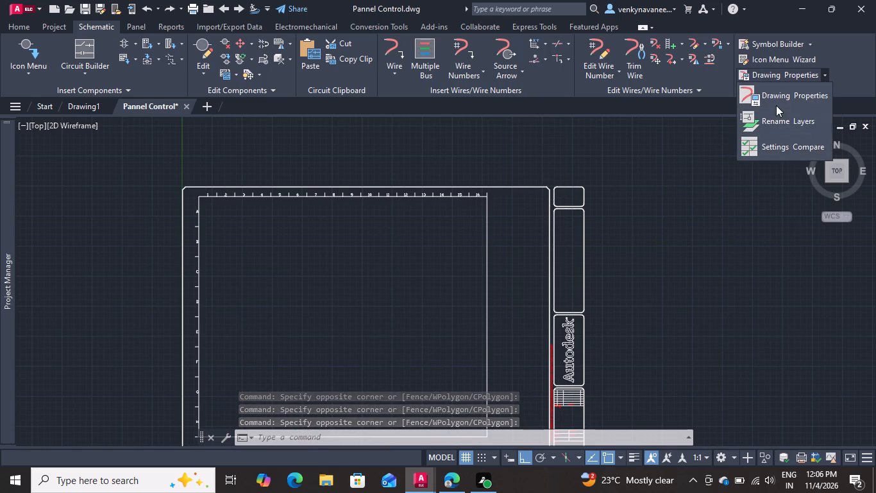
{"action": "left_click", "coordinate": [775, 103]}
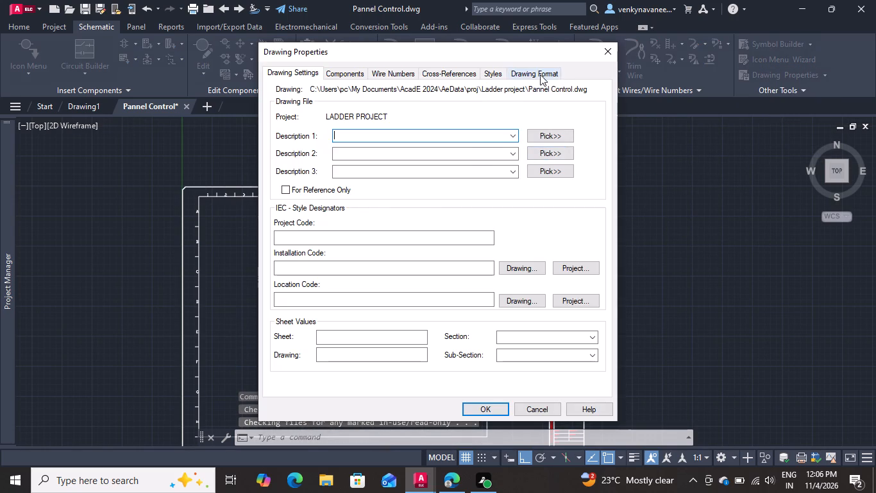
{"action": "left_click", "coordinate": [540, 74]}
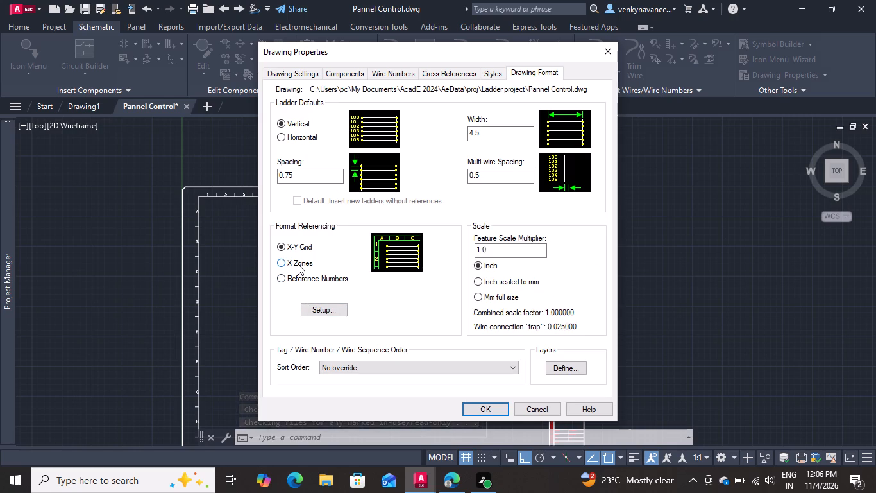
{"action": "left_click", "coordinate": [298, 264]}
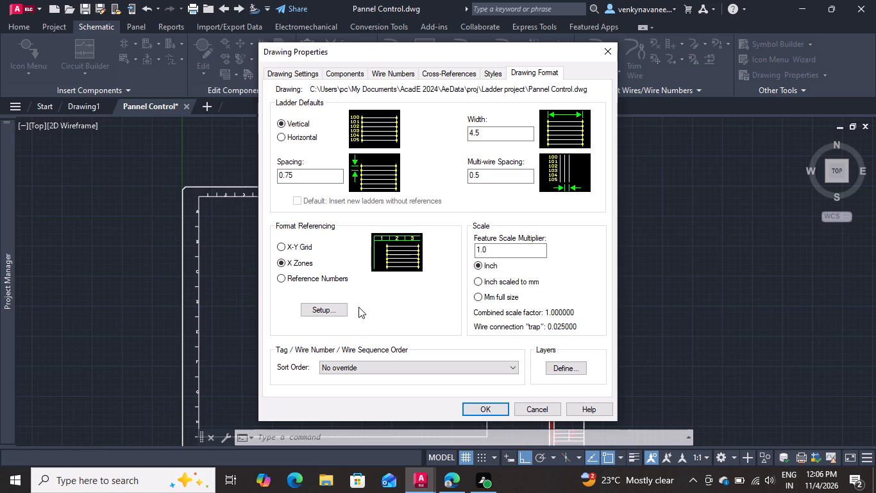
{"action": "left_click", "coordinate": [312, 312]}
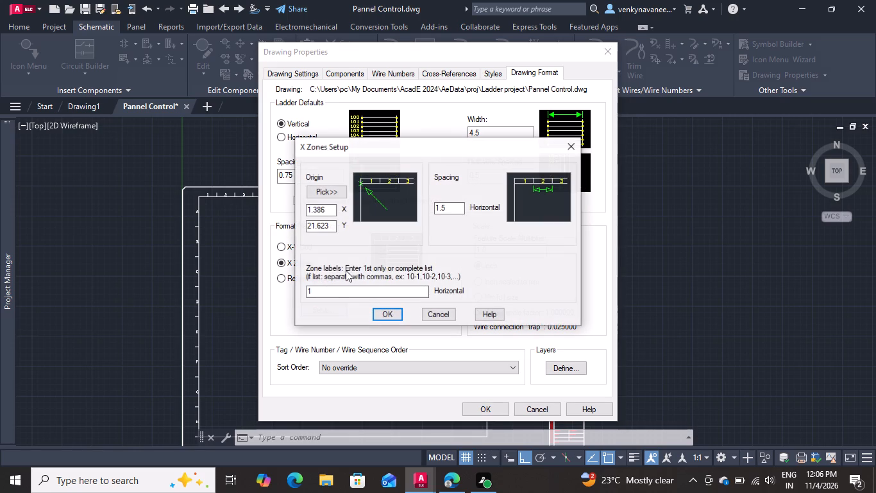
{"action": "left_click", "coordinate": [382, 313]}
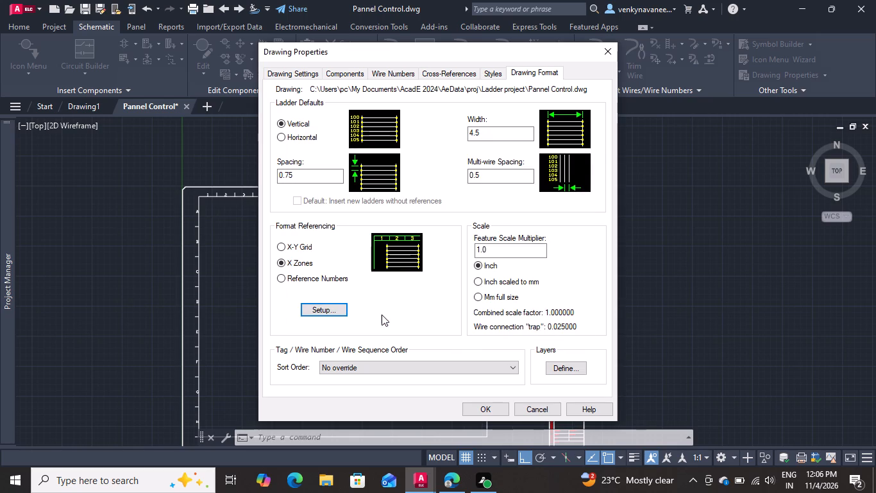
{"action": "left_click", "coordinate": [332, 309]}
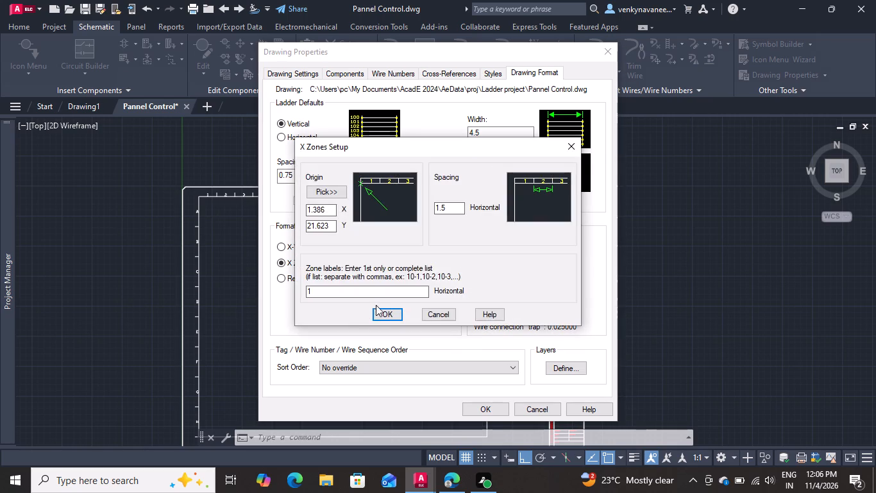
{"action": "left_click", "coordinate": [380, 313]}
{"action": "left_click", "coordinate": [480, 410]}
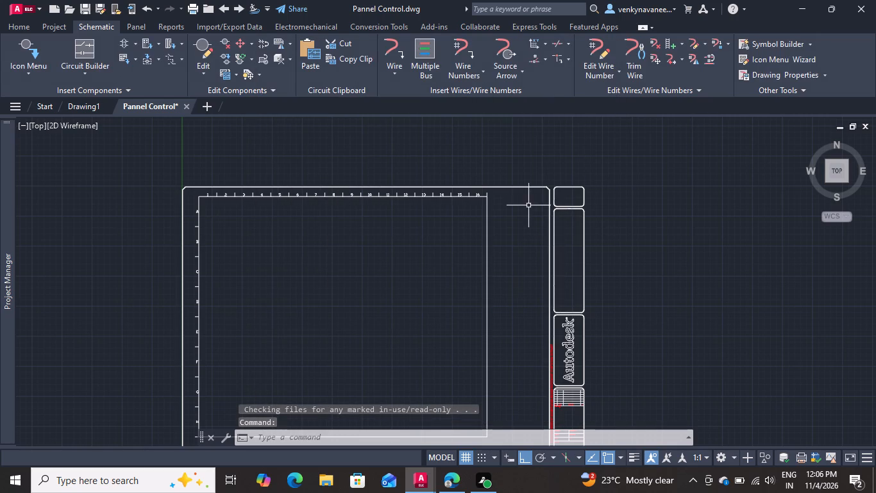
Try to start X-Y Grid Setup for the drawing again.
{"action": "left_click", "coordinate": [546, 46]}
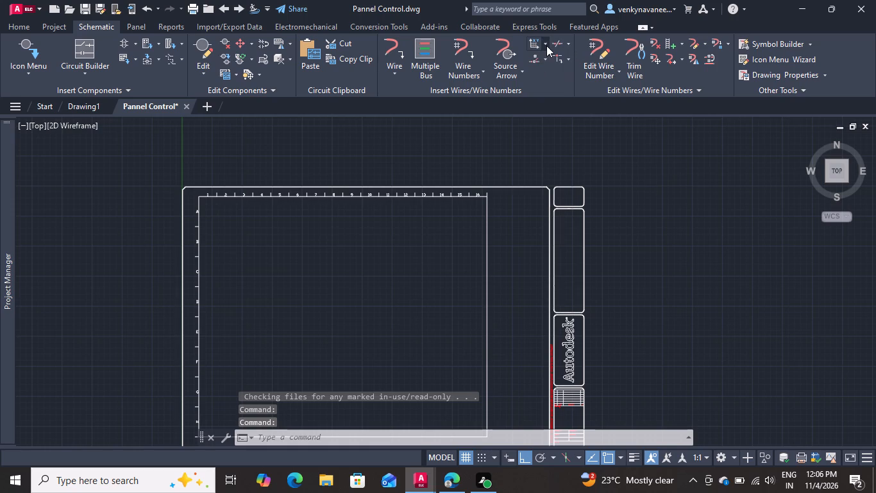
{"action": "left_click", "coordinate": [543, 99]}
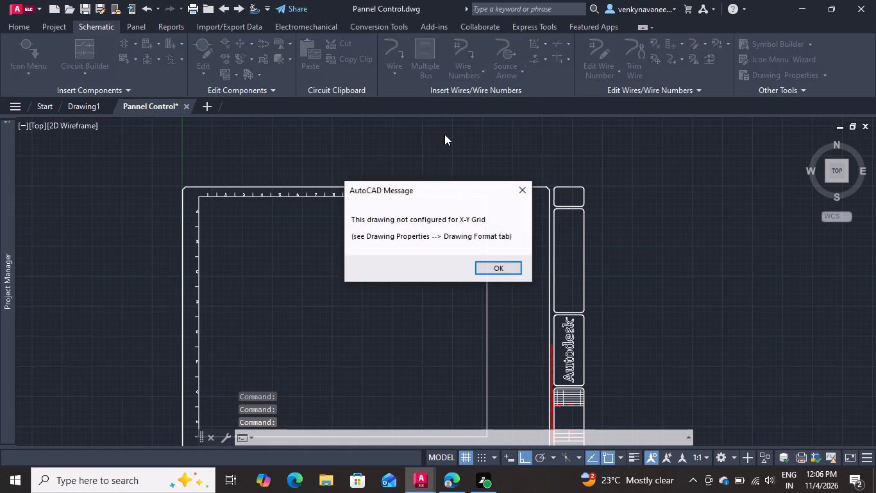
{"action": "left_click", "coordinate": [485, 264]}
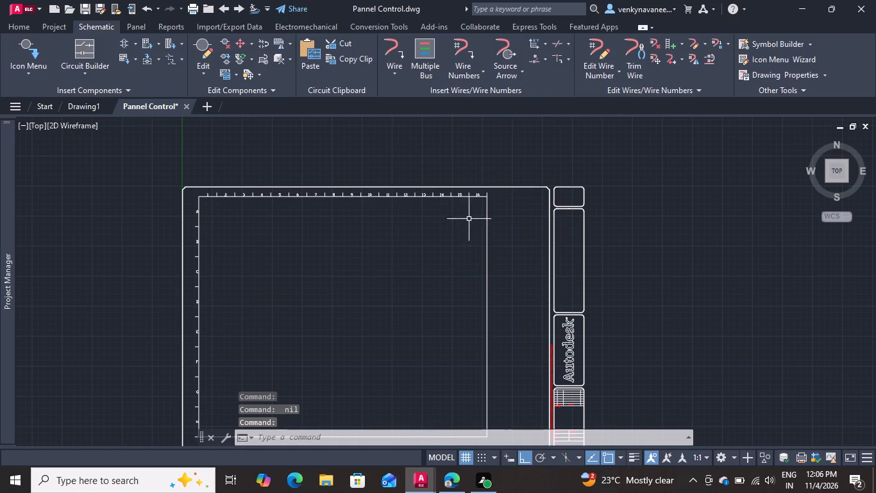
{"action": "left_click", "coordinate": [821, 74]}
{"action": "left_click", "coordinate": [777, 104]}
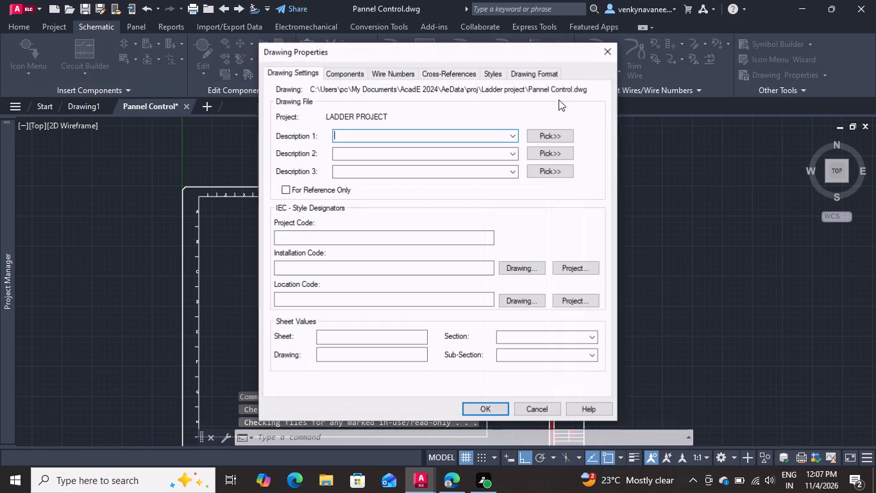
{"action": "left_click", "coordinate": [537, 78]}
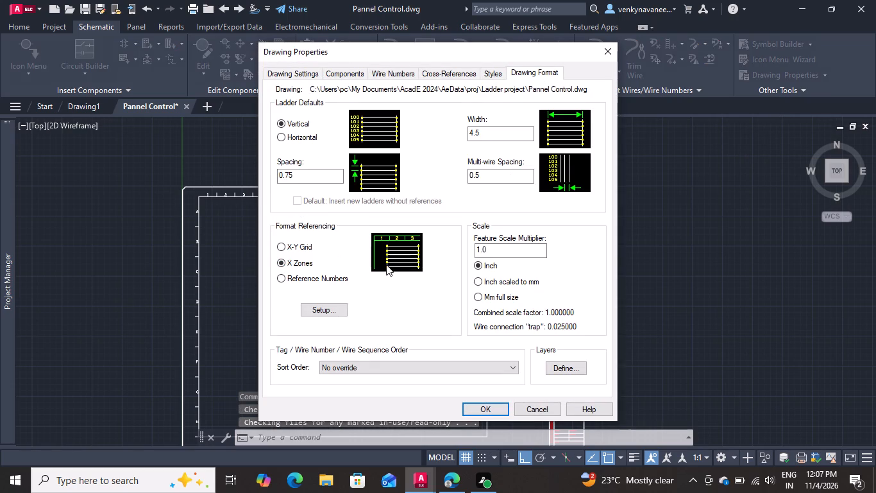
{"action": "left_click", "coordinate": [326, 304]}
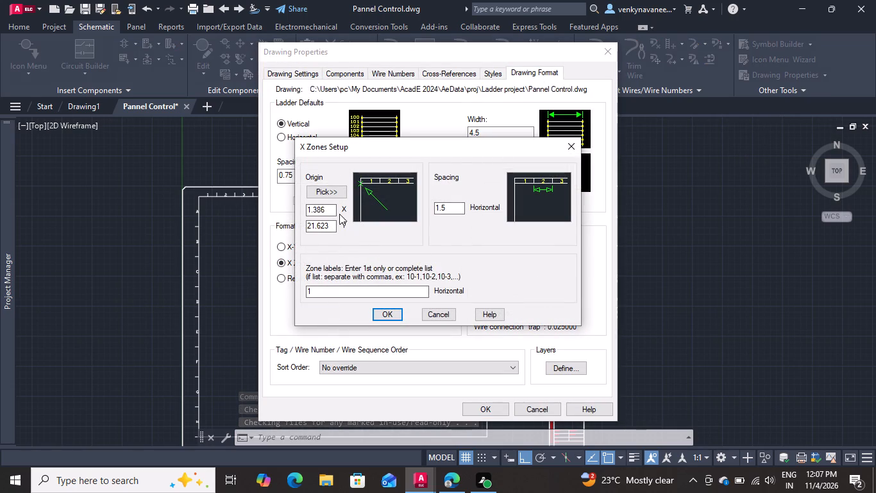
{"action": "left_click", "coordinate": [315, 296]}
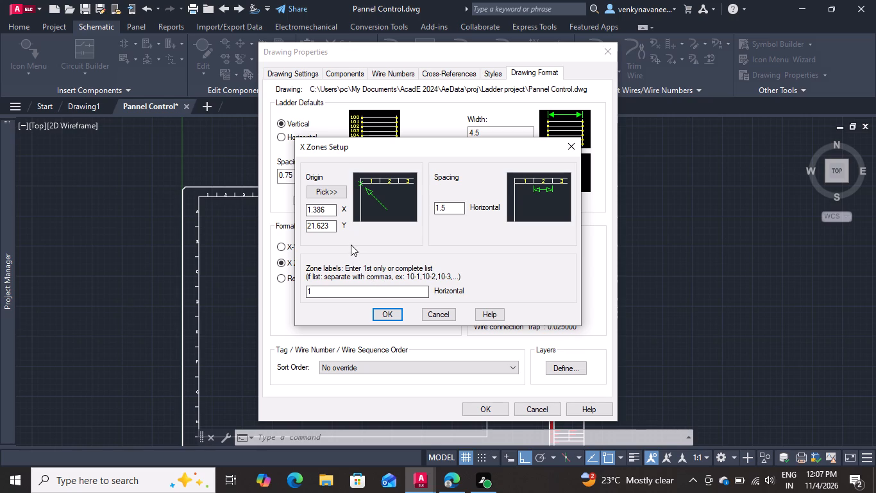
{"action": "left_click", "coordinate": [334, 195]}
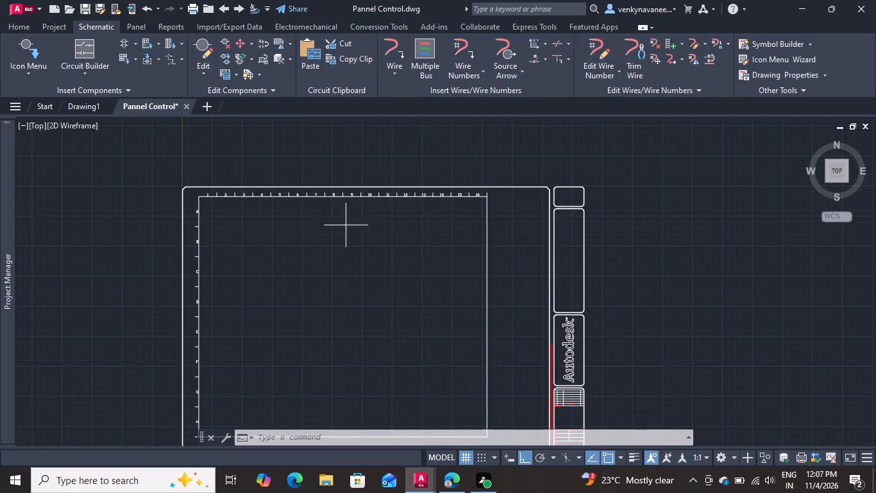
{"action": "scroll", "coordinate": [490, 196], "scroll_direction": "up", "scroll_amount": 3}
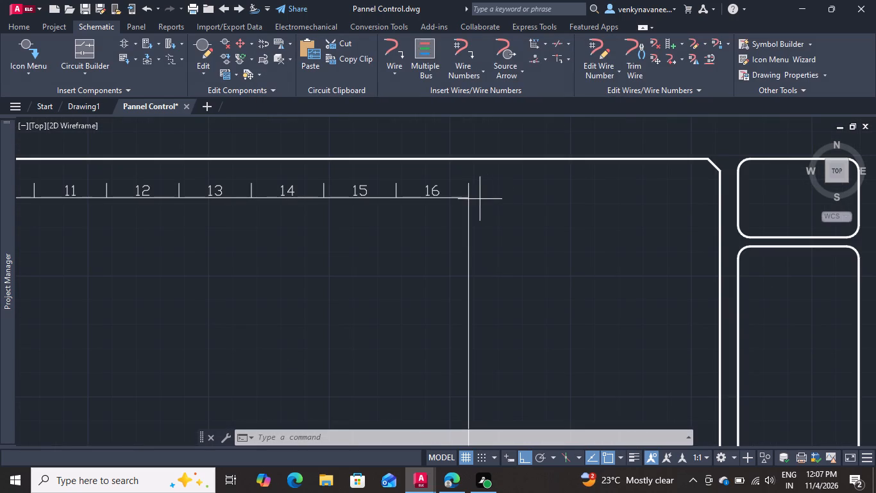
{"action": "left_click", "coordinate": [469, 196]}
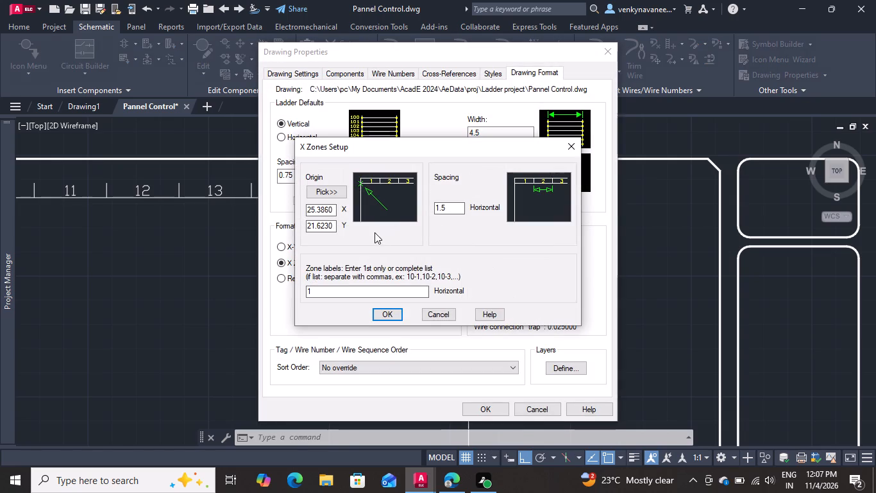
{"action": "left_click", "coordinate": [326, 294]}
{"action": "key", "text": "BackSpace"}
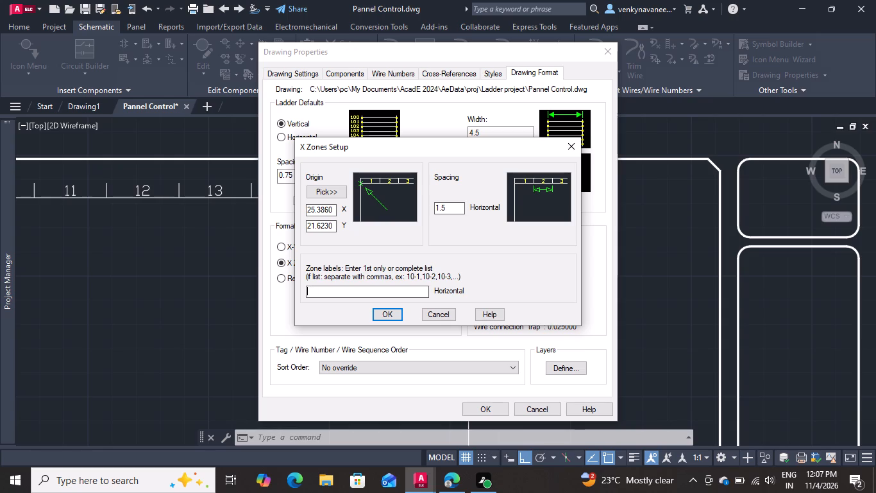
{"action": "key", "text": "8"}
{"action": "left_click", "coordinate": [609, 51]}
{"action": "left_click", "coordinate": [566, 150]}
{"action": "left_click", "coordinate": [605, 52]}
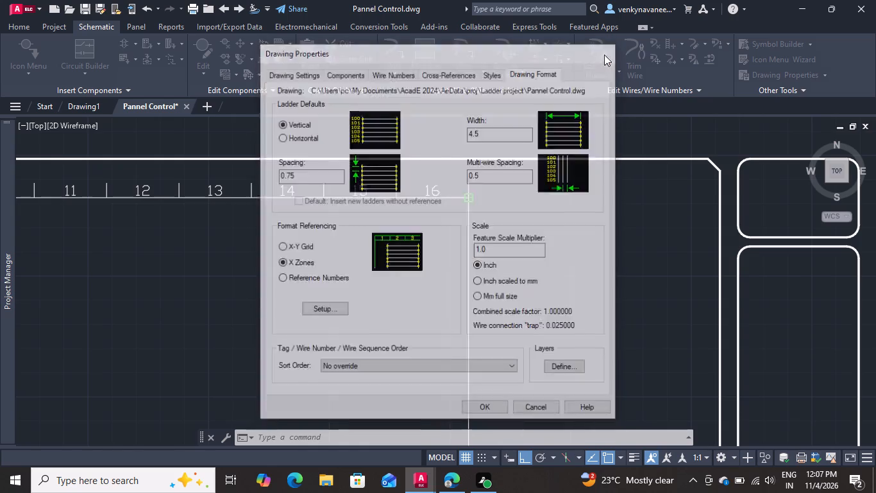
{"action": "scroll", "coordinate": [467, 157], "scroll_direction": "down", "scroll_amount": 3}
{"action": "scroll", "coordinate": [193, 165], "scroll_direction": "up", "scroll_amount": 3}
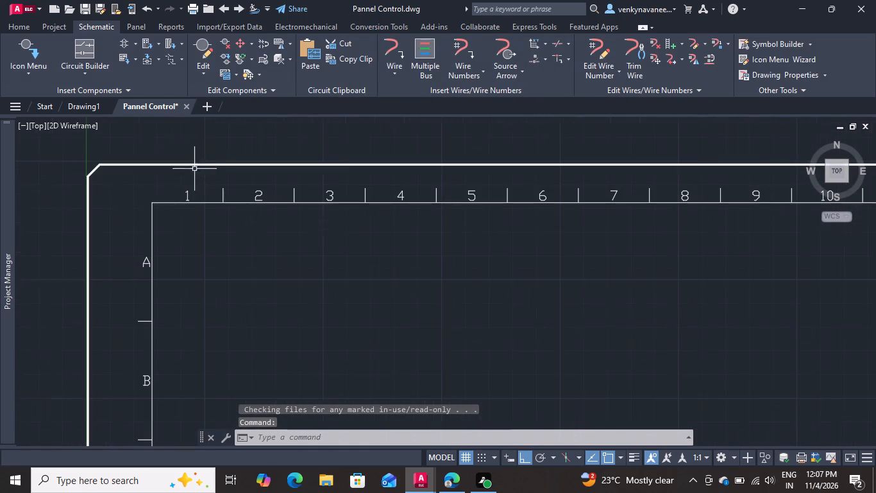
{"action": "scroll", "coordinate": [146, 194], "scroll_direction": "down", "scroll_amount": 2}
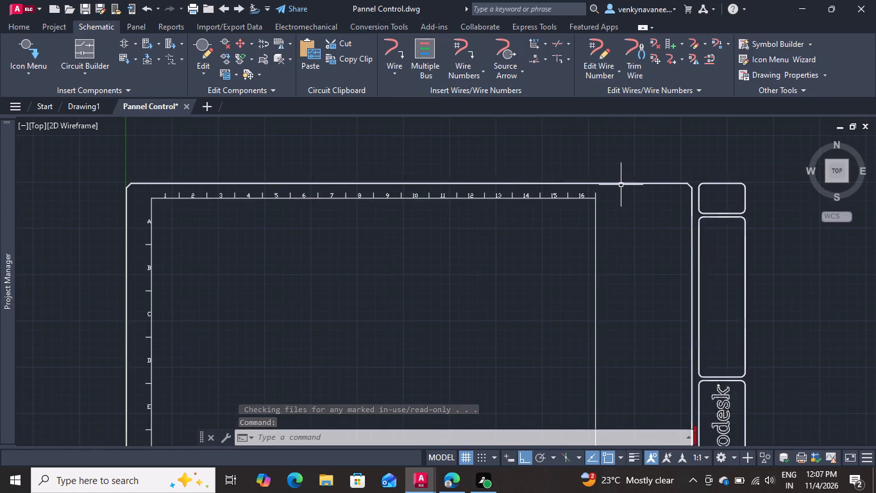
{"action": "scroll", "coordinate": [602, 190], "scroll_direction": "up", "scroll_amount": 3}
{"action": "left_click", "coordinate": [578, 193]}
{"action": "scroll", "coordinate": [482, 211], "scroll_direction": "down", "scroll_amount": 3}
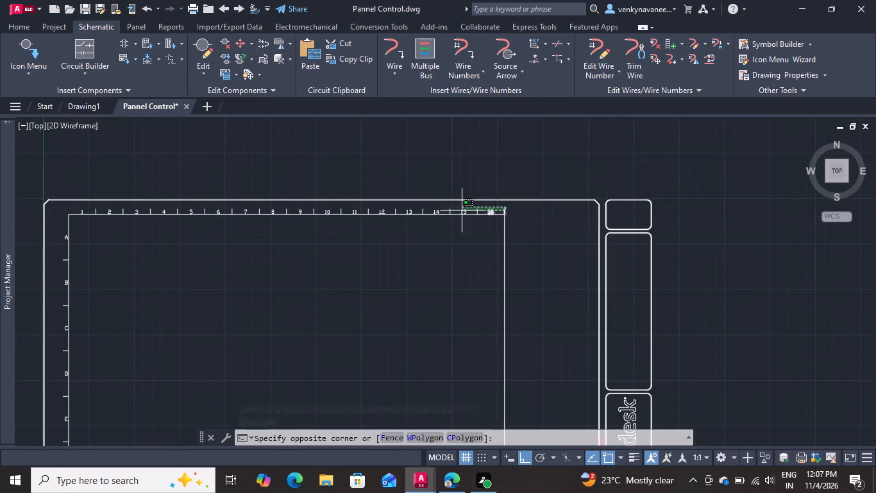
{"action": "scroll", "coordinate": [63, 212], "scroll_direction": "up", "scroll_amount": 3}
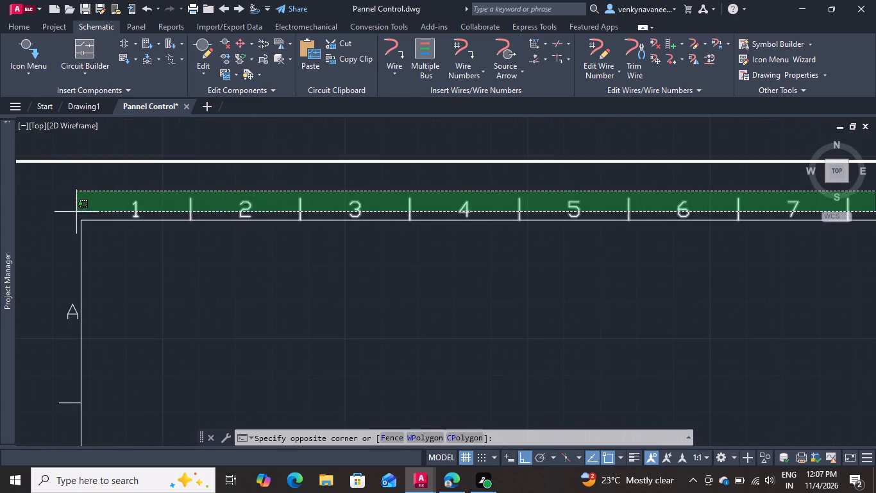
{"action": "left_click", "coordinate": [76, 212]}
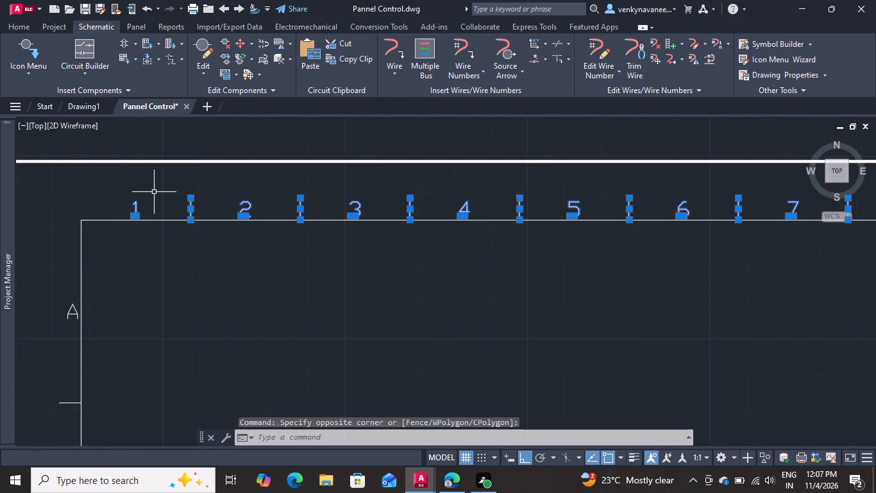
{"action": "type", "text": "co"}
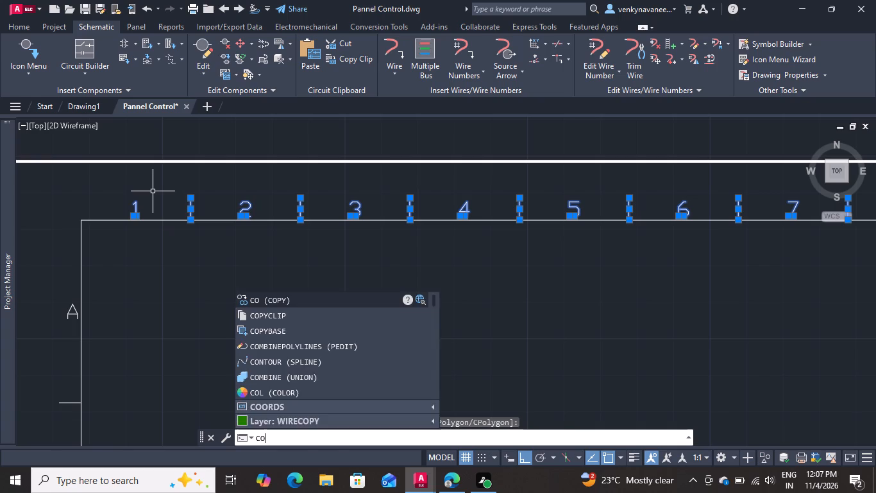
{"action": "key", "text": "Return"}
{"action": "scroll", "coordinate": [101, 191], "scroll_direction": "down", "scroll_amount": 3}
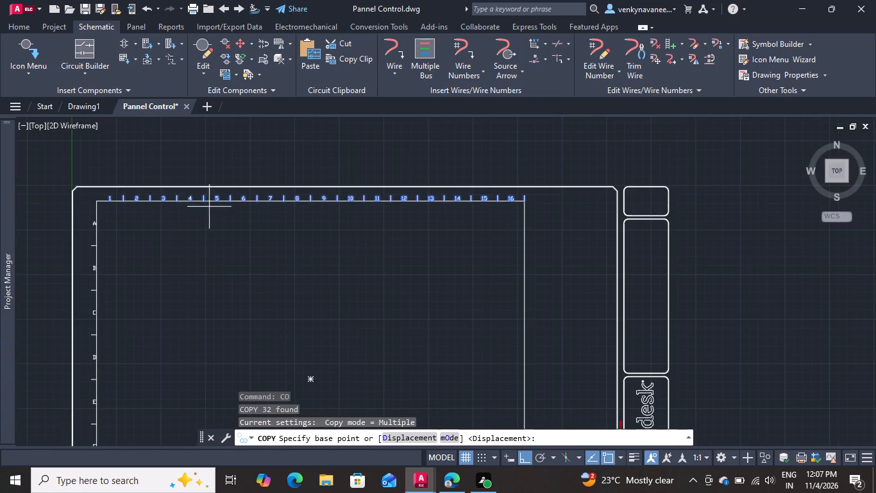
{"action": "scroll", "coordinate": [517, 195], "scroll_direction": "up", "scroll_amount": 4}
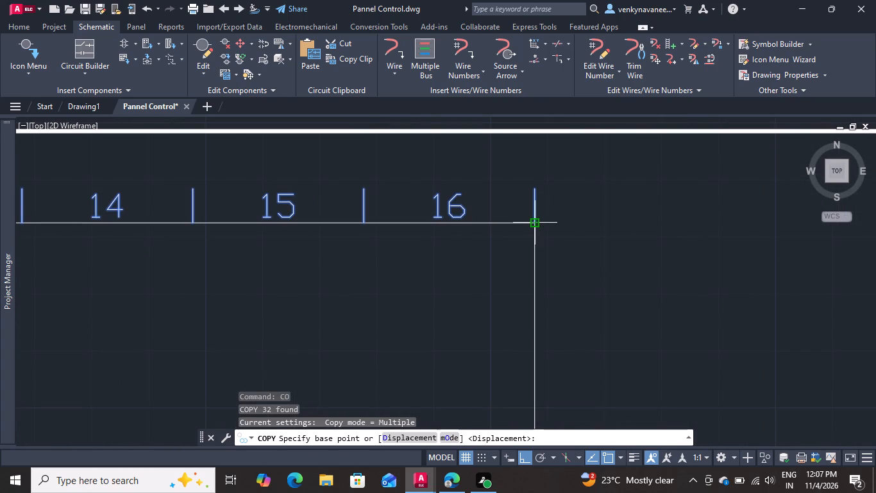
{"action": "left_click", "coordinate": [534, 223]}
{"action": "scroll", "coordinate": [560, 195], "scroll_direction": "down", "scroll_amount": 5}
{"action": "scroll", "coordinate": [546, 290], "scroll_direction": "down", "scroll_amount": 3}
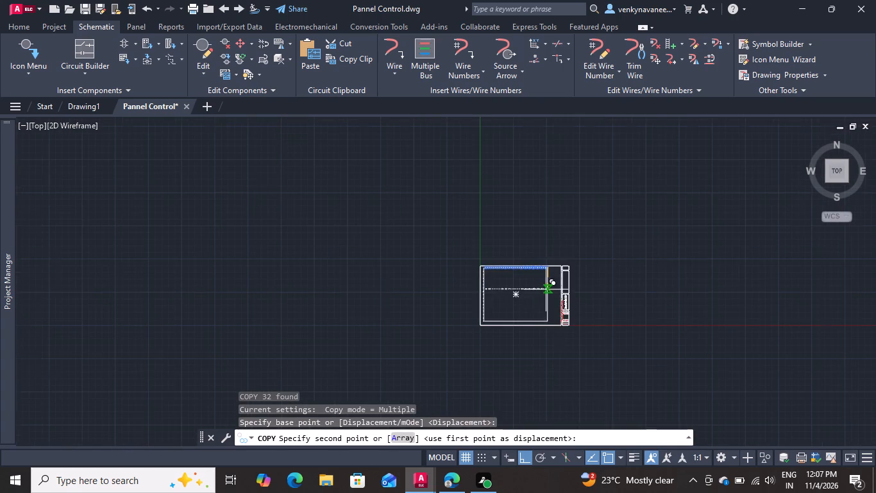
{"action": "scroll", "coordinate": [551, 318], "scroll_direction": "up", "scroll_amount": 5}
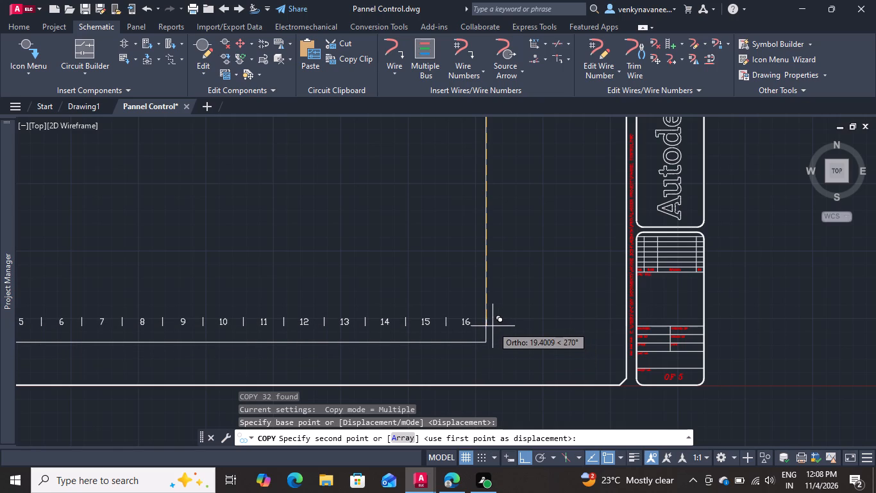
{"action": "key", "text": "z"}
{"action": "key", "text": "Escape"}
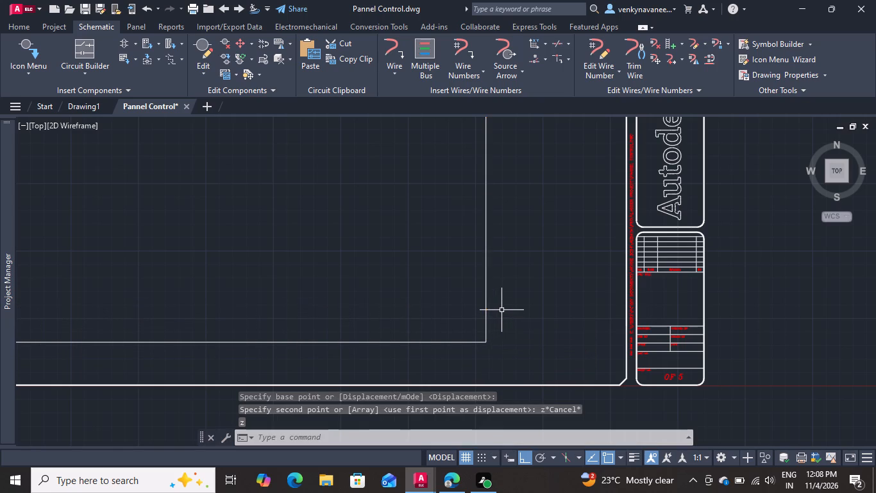
Copy the 1 to 16 column labels and tick marks from the tip of the last tick to the rectangle's lower-right corner.
{"action": "scroll", "coordinate": [500, 315], "scroll_direction": "down", "scroll_amount": 3}
{"action": "scroll", "coordinate": [454, 169], "scroll_direction": "up", "scroll_amount": 4}
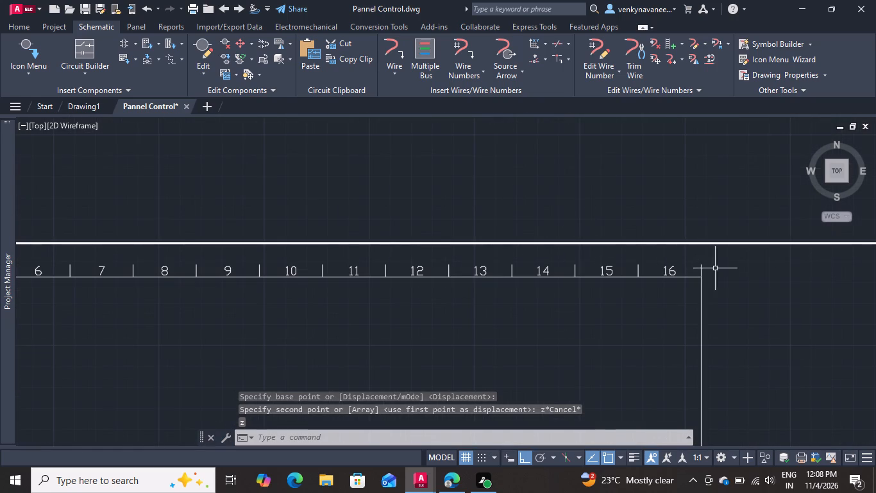
{"action": "left_click", "coordinate": [717, 257]}
{"action": "scroll", "coordinate": [585, 275], "scroll_direction": "down", "scroll_amount": 4}
{"action": "scroll", "coordinate": [444, 270], "scroll_direction": "up", "scroll_amount": 3}
{"action": "left_click", "coordinate": [441, 288]}
{"action": "scroll", "coordinate": [435, 288], "scroll_direction": "down", "scroll_amount": 1}
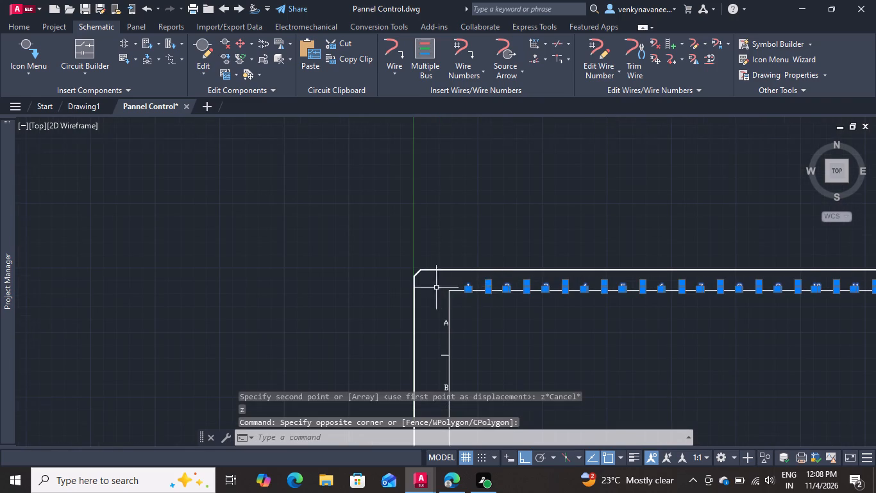
{"action": "scroll", "coordinate": [436, 288], "scroll_direction": "down", "scroll_amount": 1}
{"action": "scroll", "coordinate": [702, 282], "scroll_direction": "up", "scroll_amount": 4}
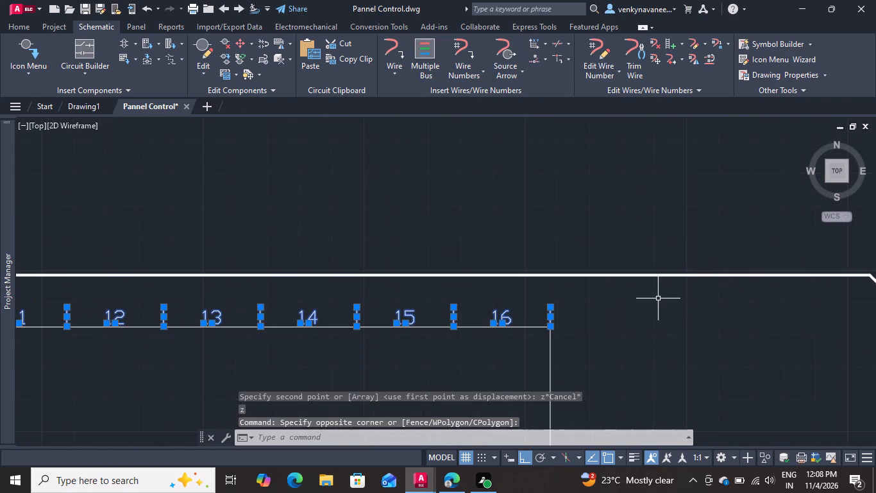
{"action": "type", "text": "co"}
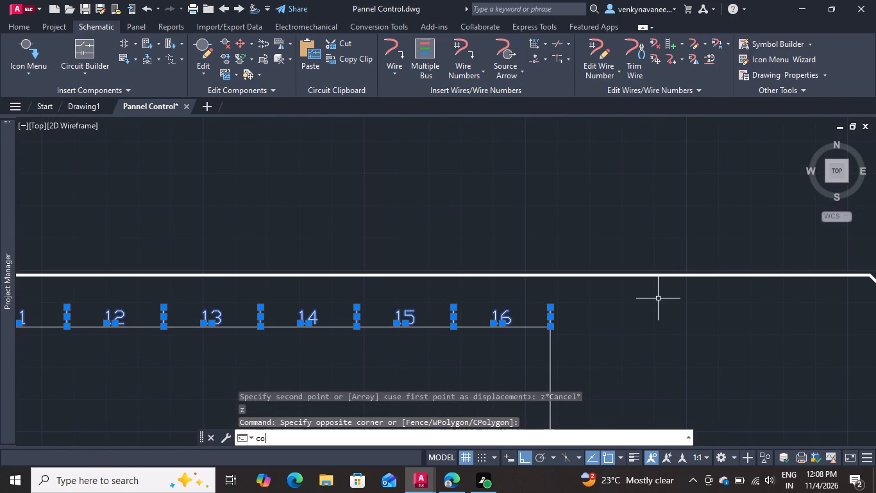
{"action": "key", "text": "Return"}
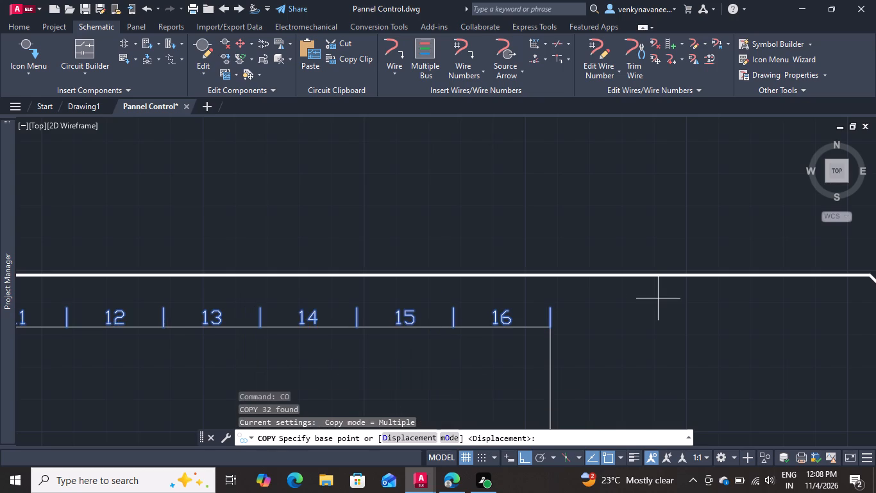
{"action": "scroll", "coordinate": [562, 307], "scroll_direction": "up", "scroll_amount": 3}
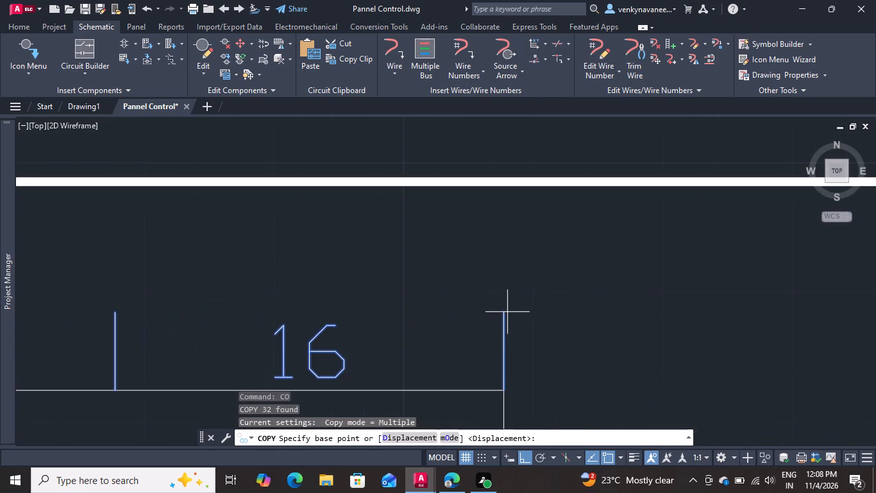
{"action": "left_click", "coordinate": [504, 312]}
{"action": "scroll", "coordinate": [513, 277], "scroll_direction": "down", "scroll_amount": 5}
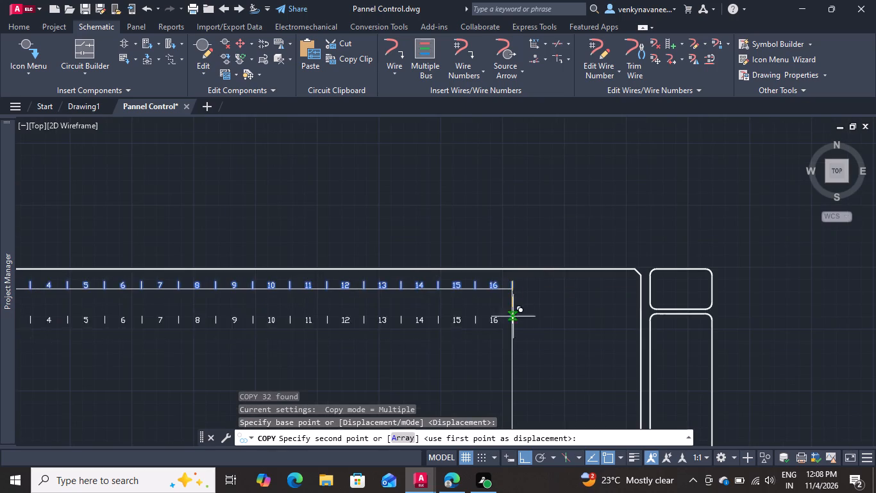
{"action": "scroll", "coordinate": [512, 287], "scroll_direction": "down", "scroll_amount": 4}
{"action": "scroll", "coordinate": [503, 369], "scroll_direction": "up", "scroll_amount": 7}
{"action": "left_click", "coordinate": [537, 315]}
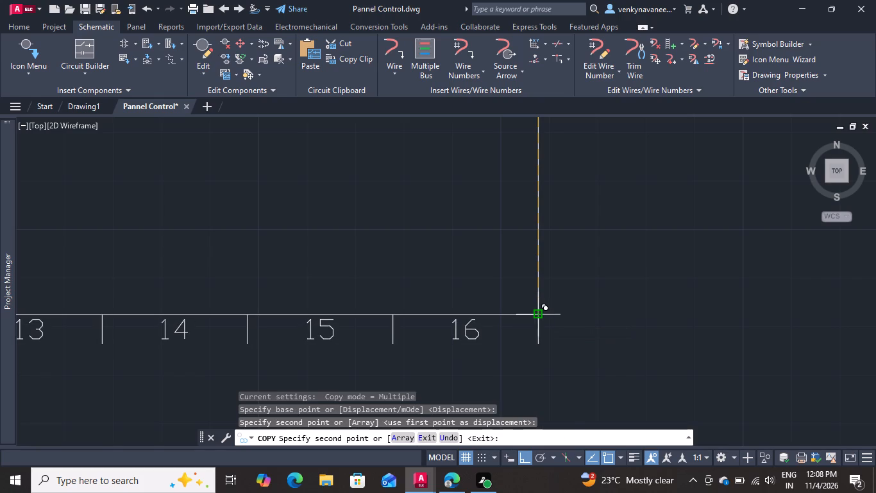
{"action": "key", "text": "space"}
Copy the A to H row labels and tick marks from the outer end of the bottom tick to the grid rectangle's lower-right corner.
{"action": "scroll", "coordinate": [509, 274], "scroll_direction": "down", "scroll_amount": 5}
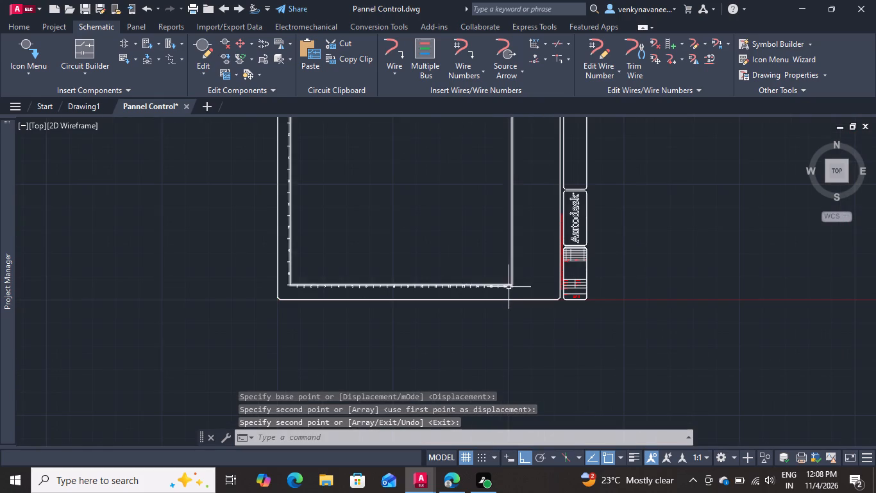
{"action": "scroll", "coordinate": [306, 223], "scroll_direction": "down", "scroll_amount": 2}
{"action": "scroll", "coordinate": [291, 175], "scroll_direction": "up", "scroll_amount": 4}
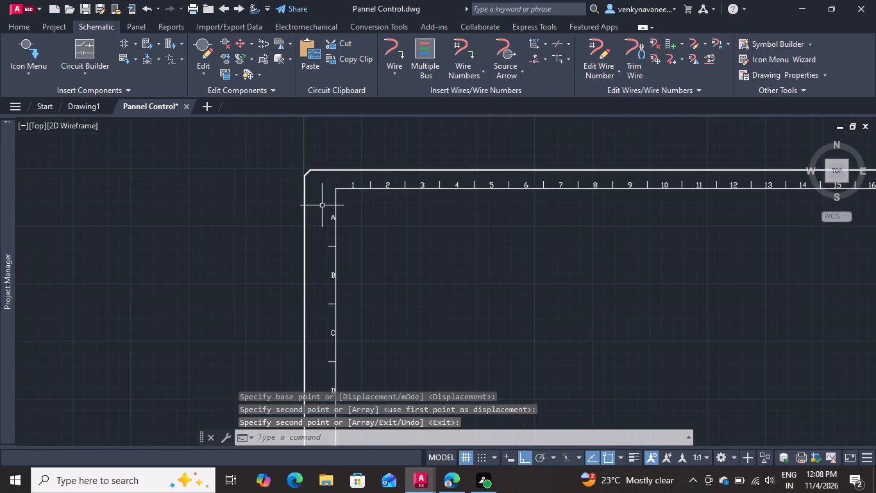
{"action": "scroll", "coordinate": [323, 199], "scroll_direction": "up", "scroll_amount": 2}
{"action": "left_click", "coordinate": [341, 219]}
{"action": "scroll", "coordinate": [334, 240], "scroll_direction": "down", "scroll_amount": 1}
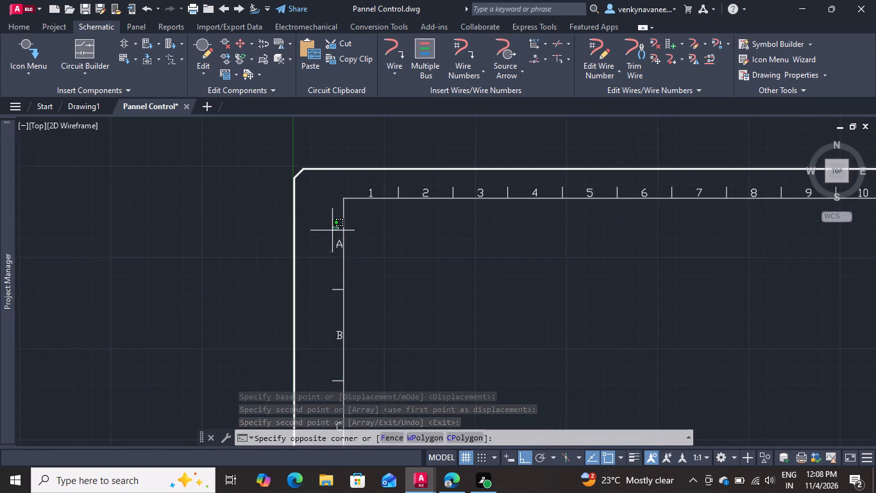
{"action": "scroll", "coordinate": [332, 225], "scroll_direction": "up", "scroll_amount": 2}
{"action": "left_click", "coordinate": [332, 223]}
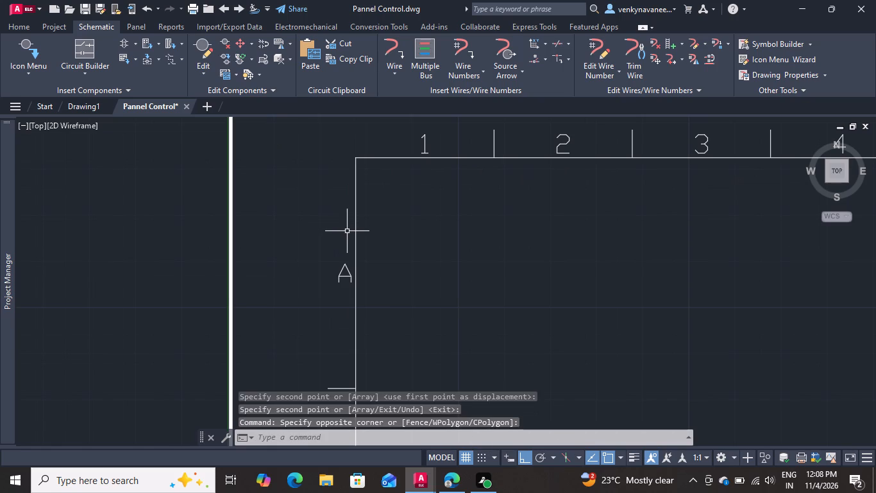
{"action": "left_click", "coordinate": [347, 232]}
{"action": "scroll", "coordinate": [344, 266], "scroll_direction": "down", "scroll_amount": 7}
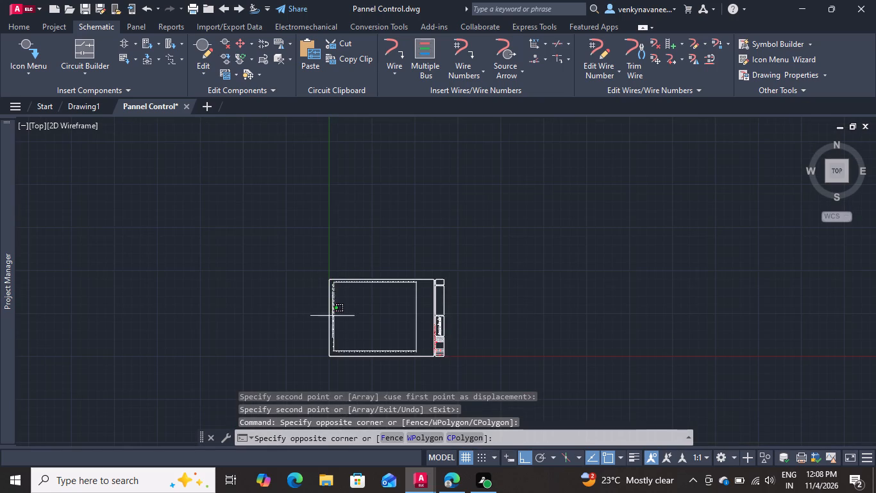
{"action": "scroll", "coordinate": [333, 354], "scroll_direction": "up", "scroll_amount": 6}
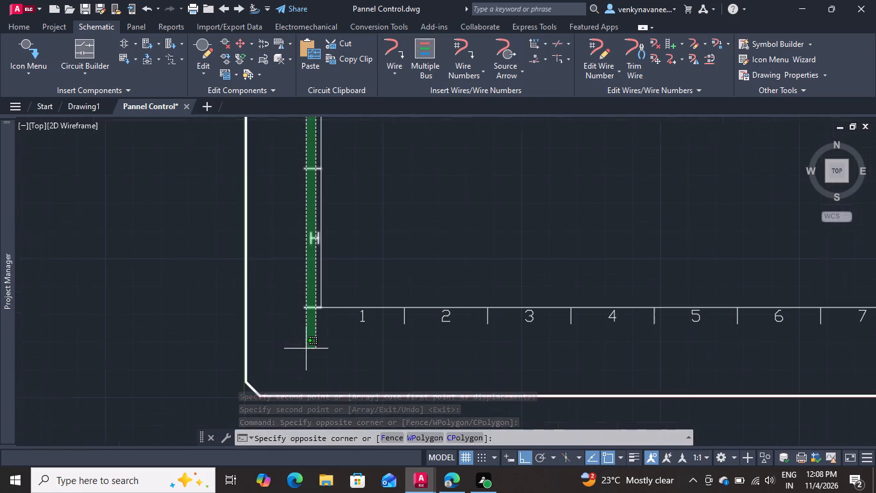
{"action": "left_click", "coordinate": [305, 344]}
{"action": "scroll", "coordinate": [341, 293], "scroll_direction": "down", "scroll_amount": 3}
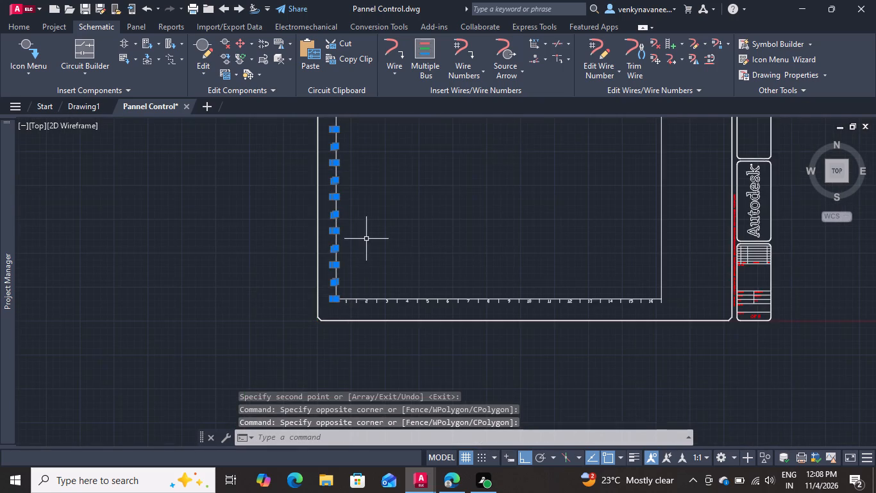
{"action": "scroll", "coordinate": [366, 239], "scroll_direction": "down", "scroll_amount": 2}
{"action": "scroll", "coordinate": [382, 160], "scroll_direction": "up", "scroll_amount": 2}
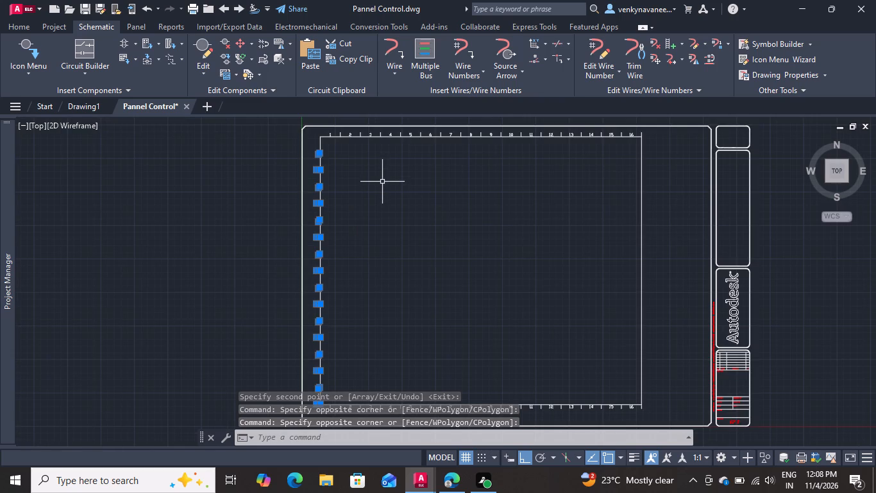
{"action": "type", "text": "co"}
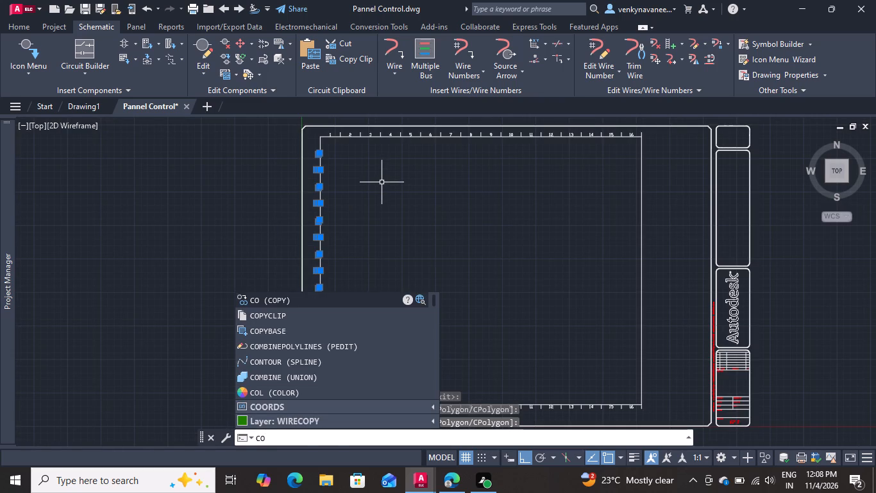
{"action": "key", "text": "Return"}
{"action": "scroll", "coordinate": [436, 239], "scroll_direction": "down", "scroll_amount": 1}
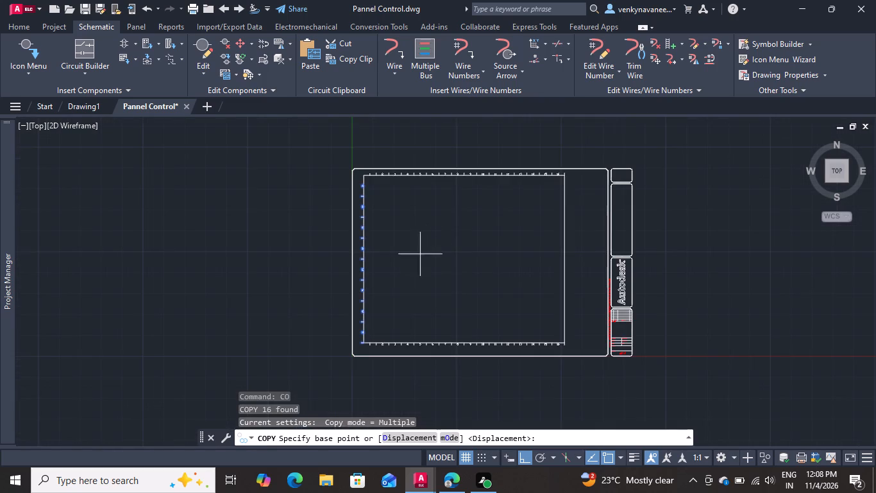
{"action": "scroll", "coordinate": [362, 349], "scroll_direction": "up", "scroll_amount": 5}
{"action": "scroll", "coordinate": [314, 310], "scroll_direction": "up", "scroll_amount": 3}
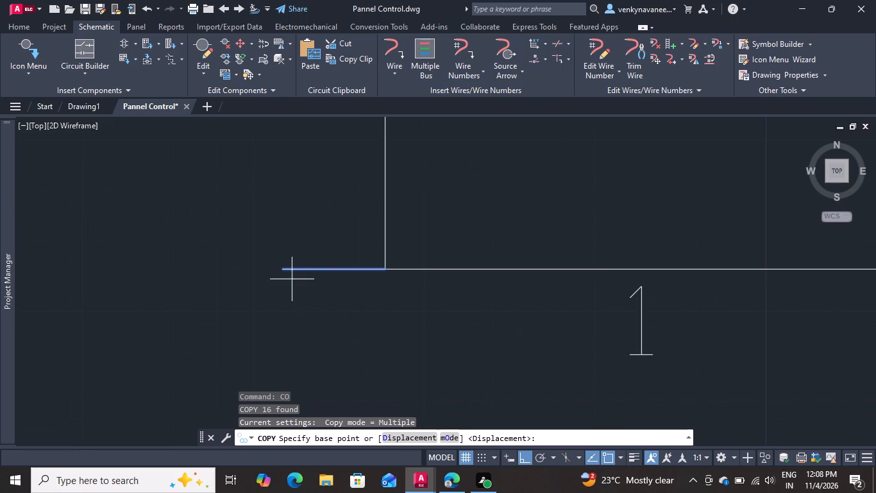
{"action": "left_click", "coordinate": [282, 270]}
{"action": "scroll", "coordinate": [243, 293], "scroll_direction": "down", "scroll_amount": 4}
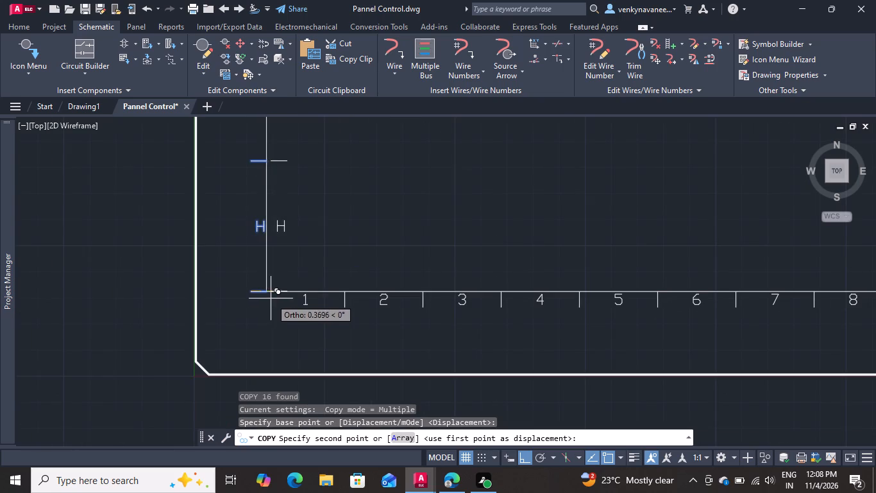
{"action": "scroll", "coordinate": [322, 301], "scroll_direction": "down", "scroll_amount": 4}
{"action": "scroll", "coordinate": [494, 293], "scroll_direction": "up", "scroll_amount": 4}
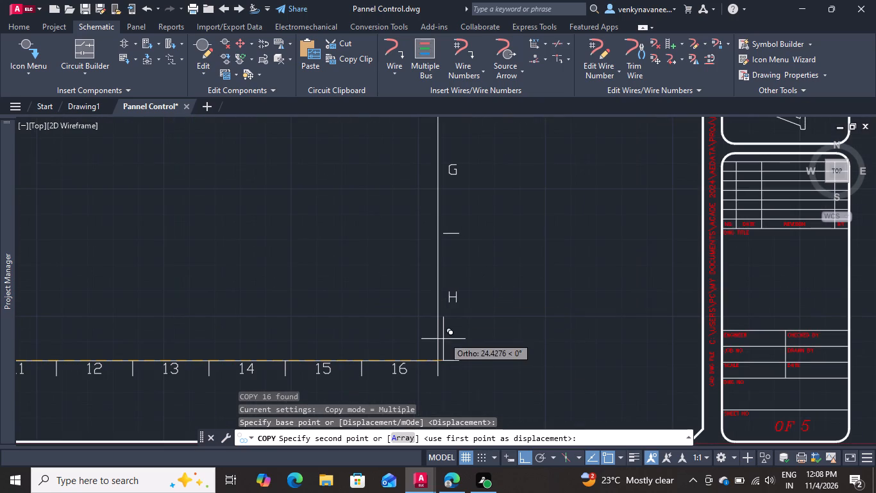
{"action": "left_click", "coordinate": [438, 363]}
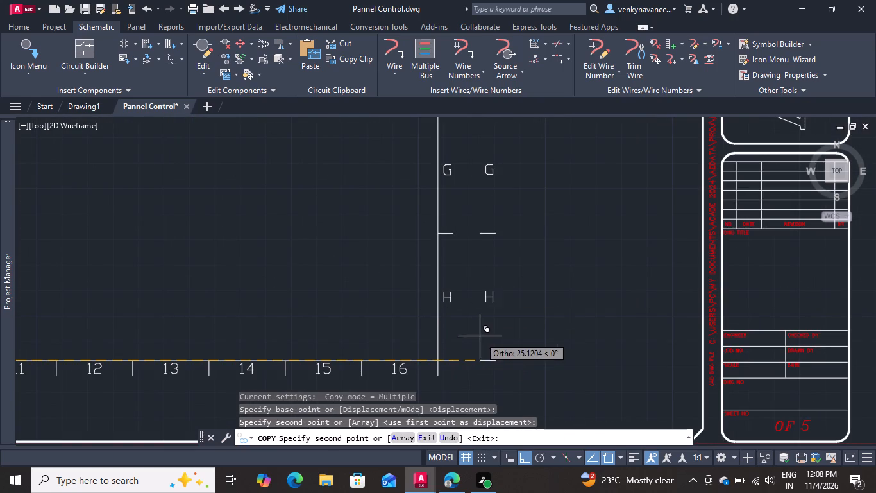
{"action": "key", "text": "space"}
Draw a rectangle inside the grid frame, spanning from column 1 in row A to column 7 in row B.
{"action": "scroll", "coordinate": [479, 321], "scroll_direction": "down", "scroll_amount": 5}
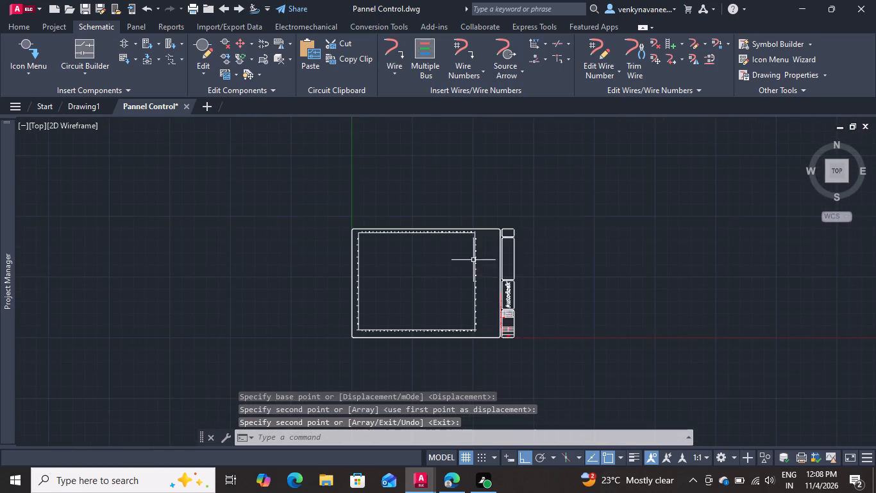
{"action": "scroll", "coordinate": [472, 239], "scroll_direction": "up", "scroll_amount": 4}
{"action": "scroll", "coordinate": [472, 239], "scroll_direction": "down", "scroll_amount": 3}
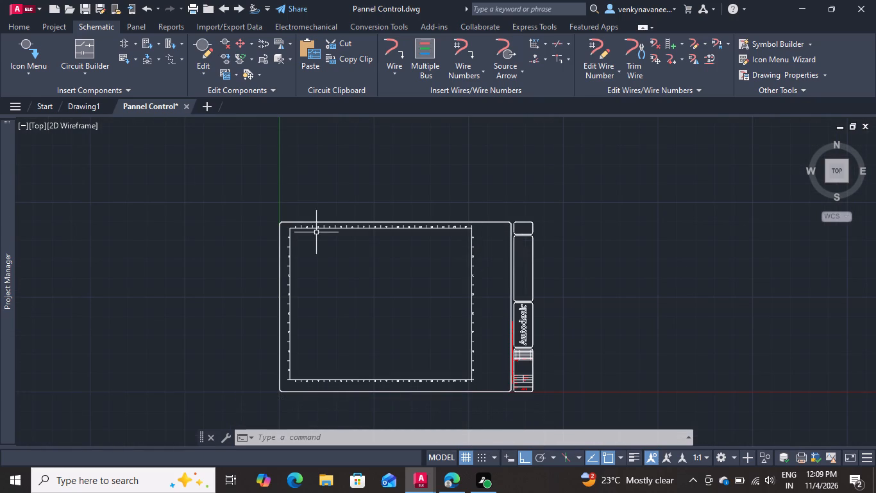
{"action": "scroll", "coordinate": [318, 237], "scroll_direction": "up", "scroll_amount": 3}
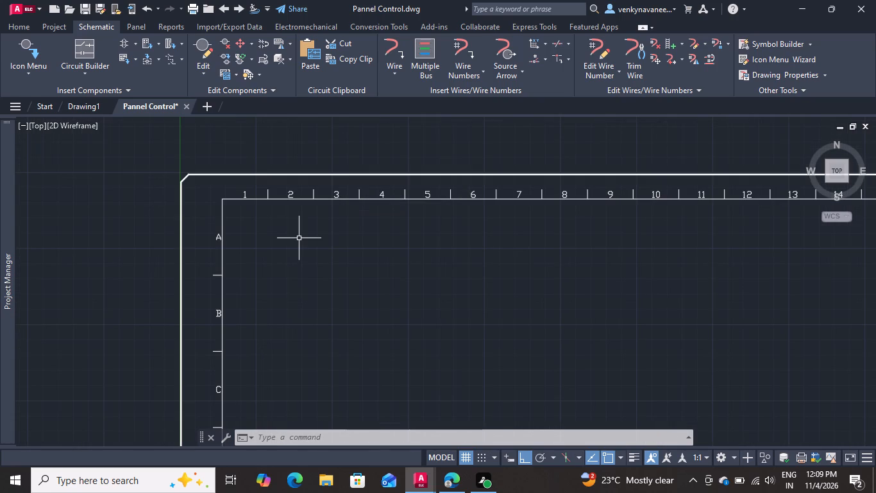
{"action": "type", "text": "re"}
{"action": "key", "text": "c"}
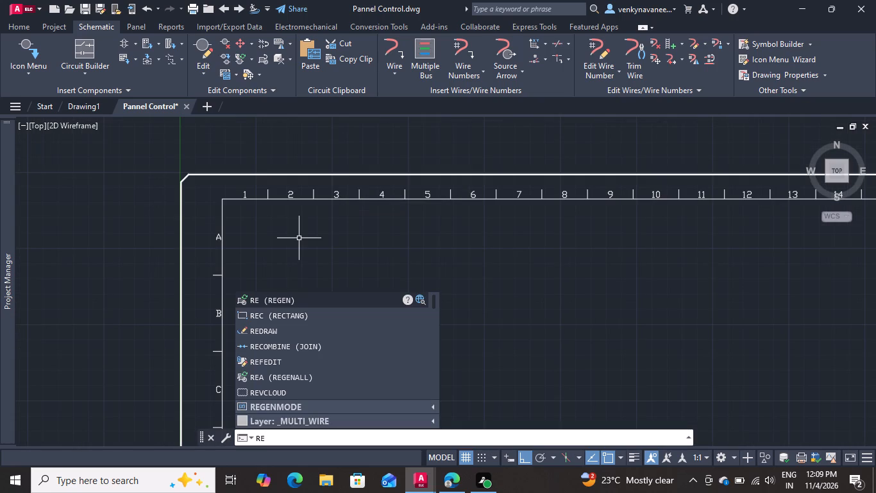
{"action": "key", "text": "Return"}
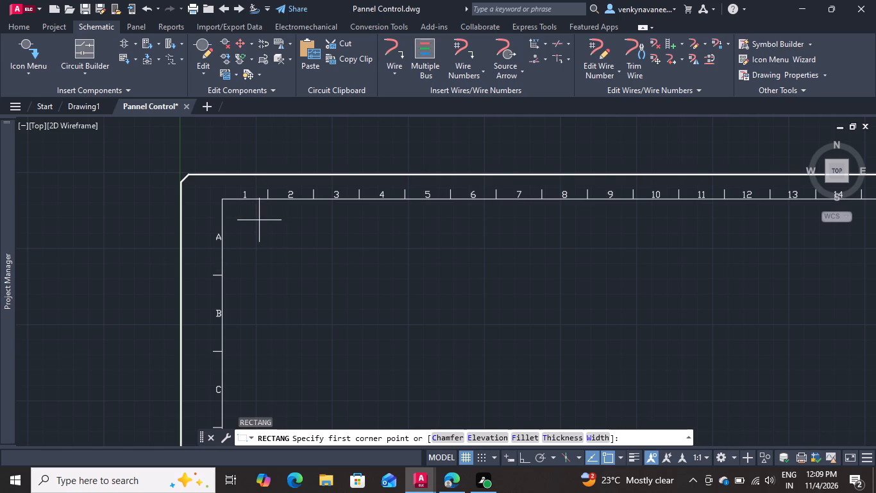
{"action": "left_click", "coordinate": [259, 220]}
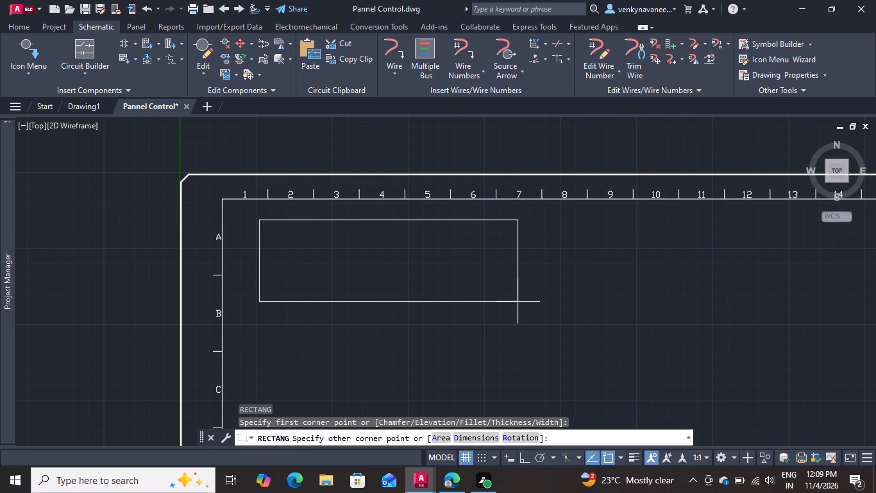
{"action": "left_click", "coordinate": [518, 304]}
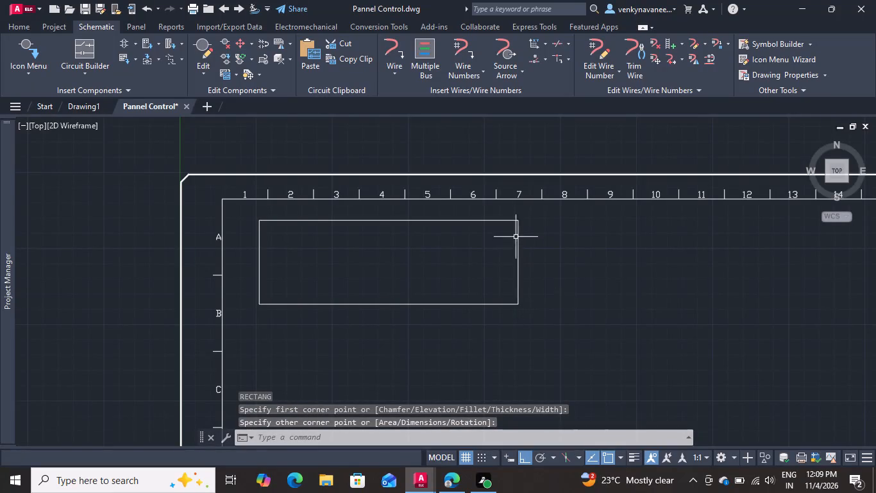
Copy the new rectangle about 9.13 units horizontally to the right, using its upper-left corner as the base point.
{"action": "left_click_drag", "start_coordinate": [554, 232], "coordinate": [507, 258]}
{"action": "left_click_drag", "start_coordinate": [476, 273], "coordinate": [483, 272]}
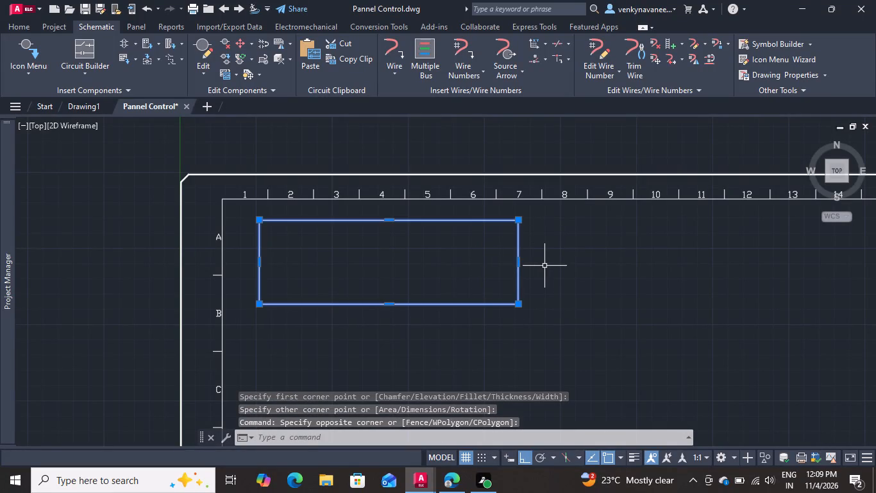
{"action": "type", "text": "co"}
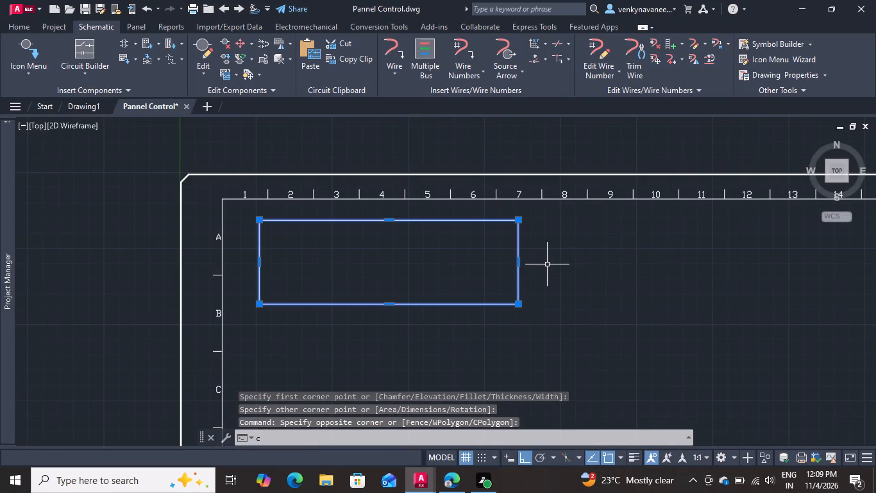
{"action": "key", "text": "Return"}
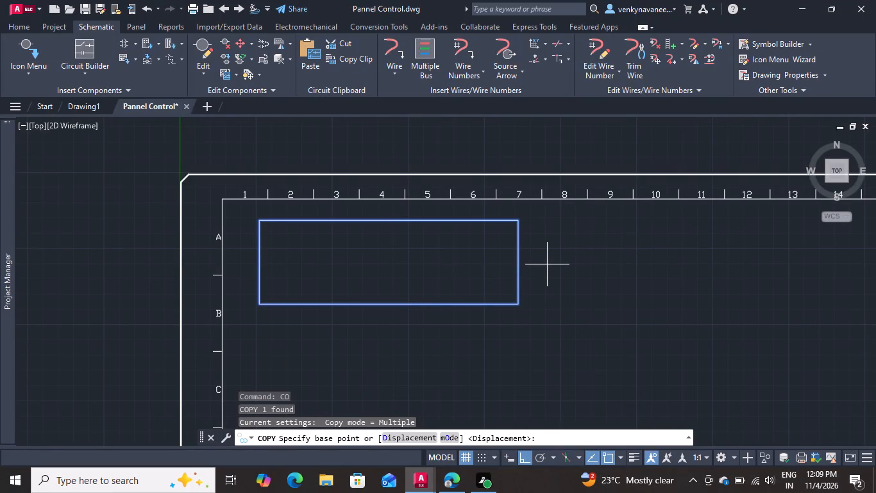
{"action": "left_click", "coordinate": [258, 222]}
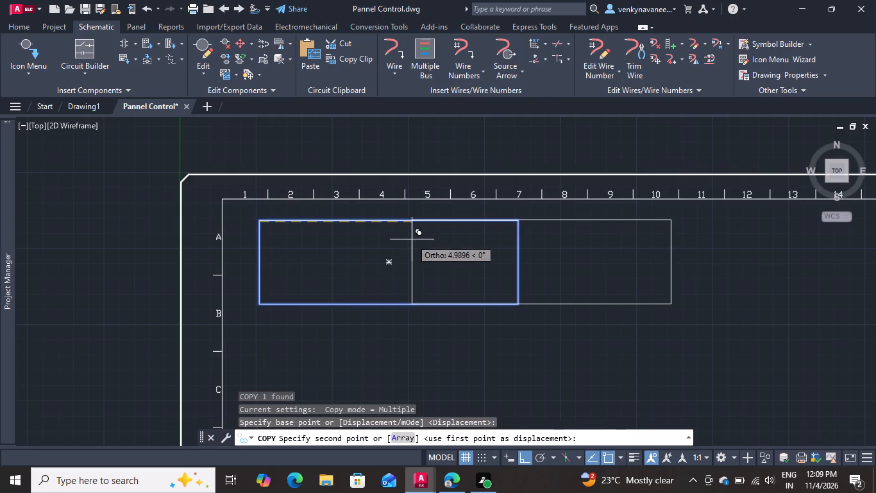
{"action": "scroll", "coordinate": [414, 245], "scroll_direction": "down", "scroll_amount": 2}
{"action": "scroll", "coordinate": [484, 245], "scroll_direction": "up", "scroll_amount": 3}
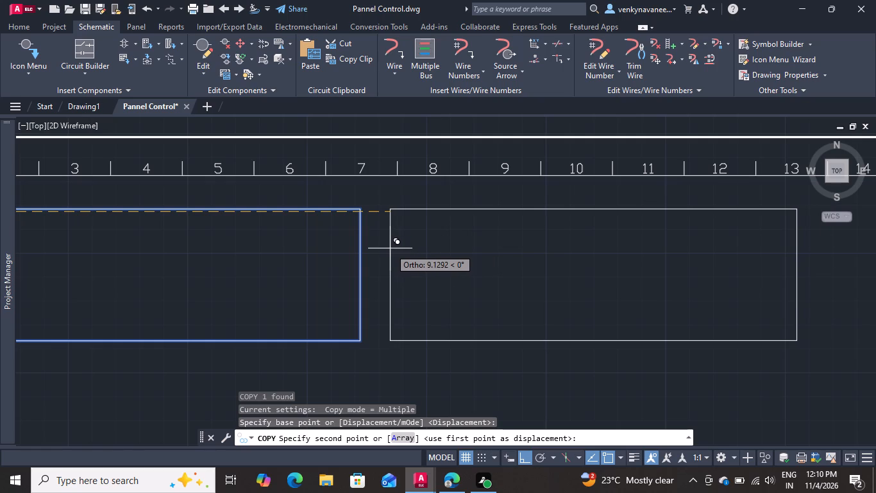
{"action": "left_click", "coordinate": [390, 248]}
{"action": "key", "text": "v"}
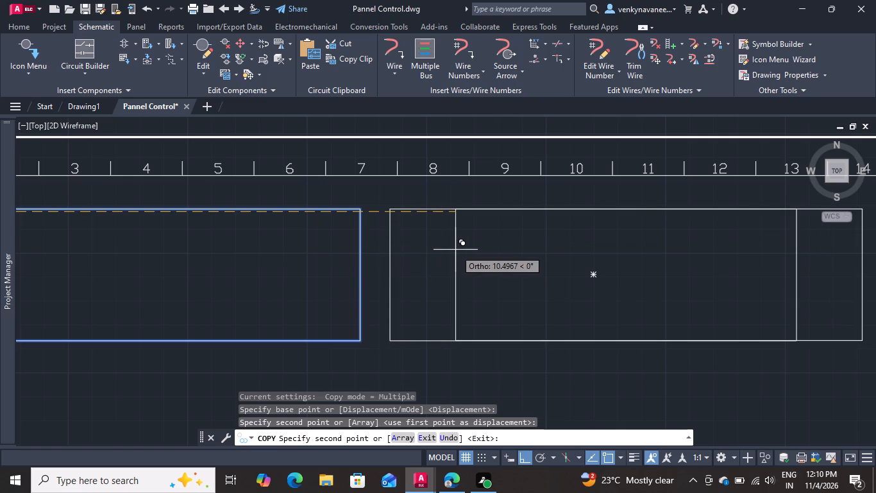
{"action": "key", "text": "space"}
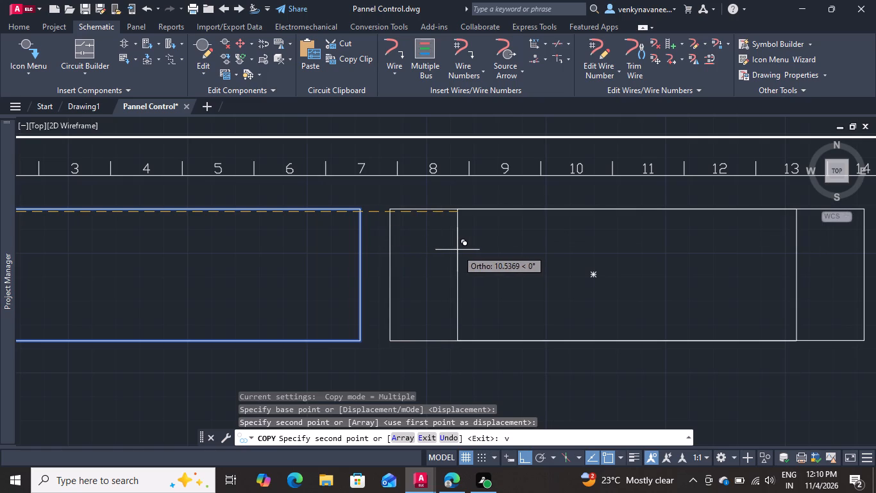
{"action": "key", "text": "grave"}
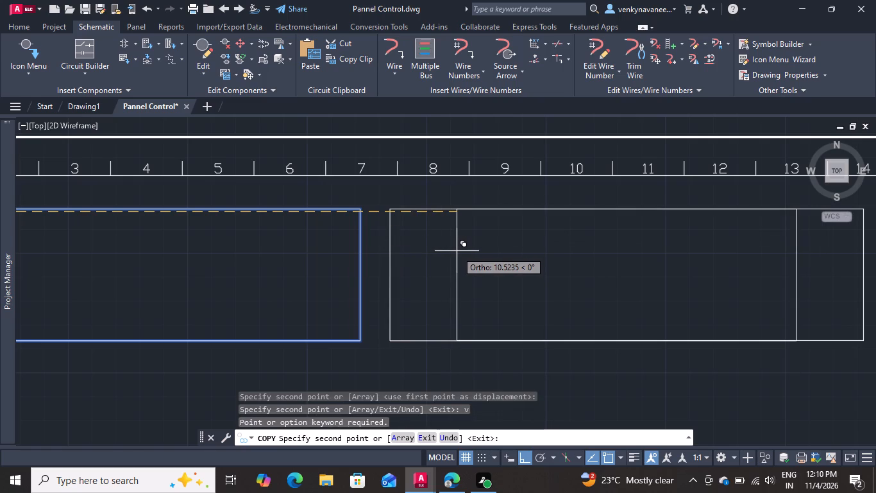
{"action": "key", "text": "Escape"}
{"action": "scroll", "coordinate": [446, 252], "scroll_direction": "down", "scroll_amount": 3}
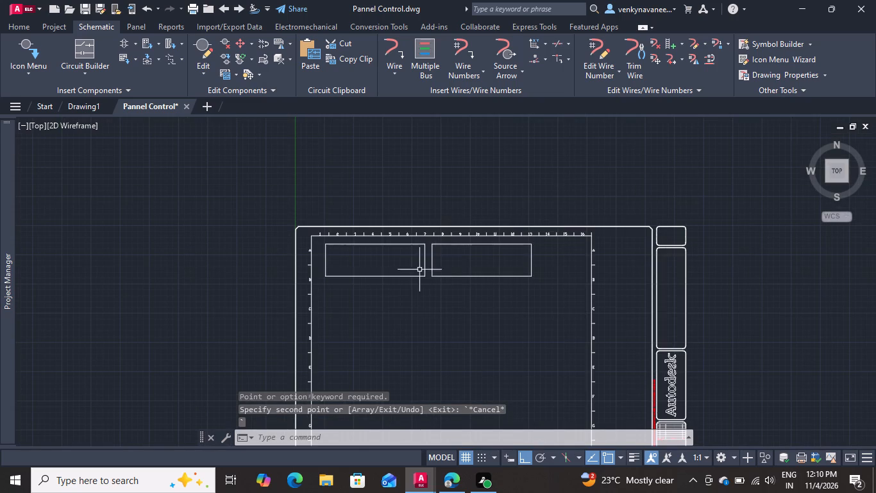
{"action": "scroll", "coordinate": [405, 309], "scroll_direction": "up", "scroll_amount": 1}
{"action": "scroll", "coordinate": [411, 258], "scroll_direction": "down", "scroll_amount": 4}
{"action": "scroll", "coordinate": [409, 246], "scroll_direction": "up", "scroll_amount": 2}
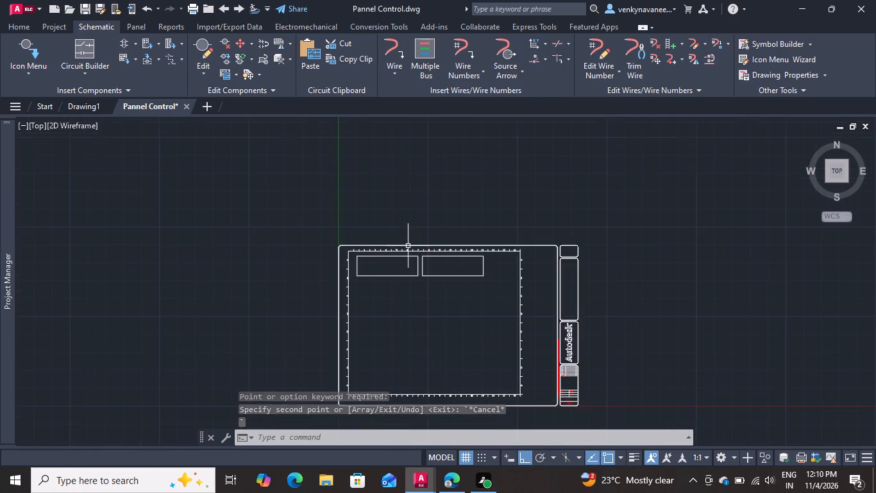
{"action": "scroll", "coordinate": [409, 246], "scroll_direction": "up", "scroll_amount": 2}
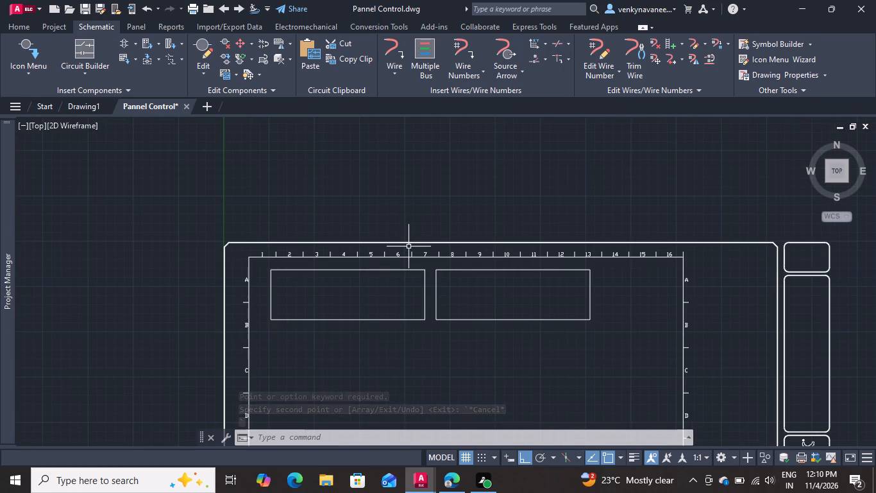
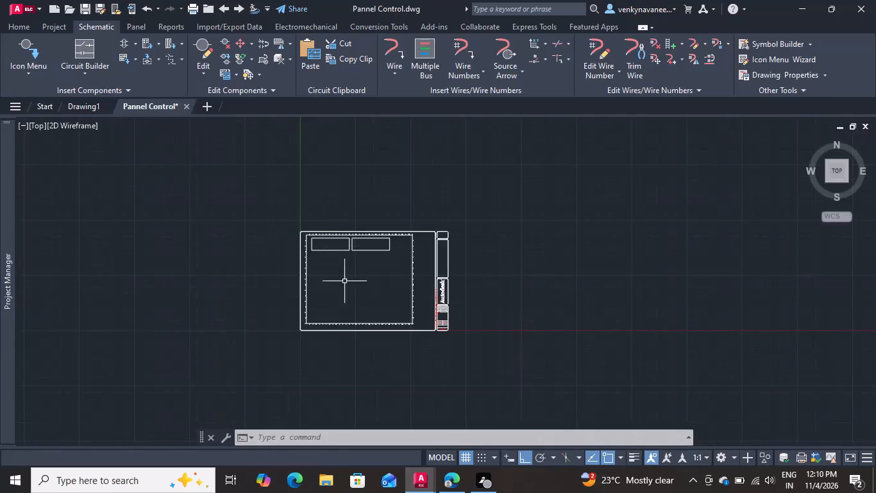
Draw a rectangle from about 1.18 units below the upper-left rectangle's lower-left corner, spanning from row B down to row E.
{"action": "scroll", "coordinate": [346, 281], "scroll_direction": "up", "scroll_amount": 3}
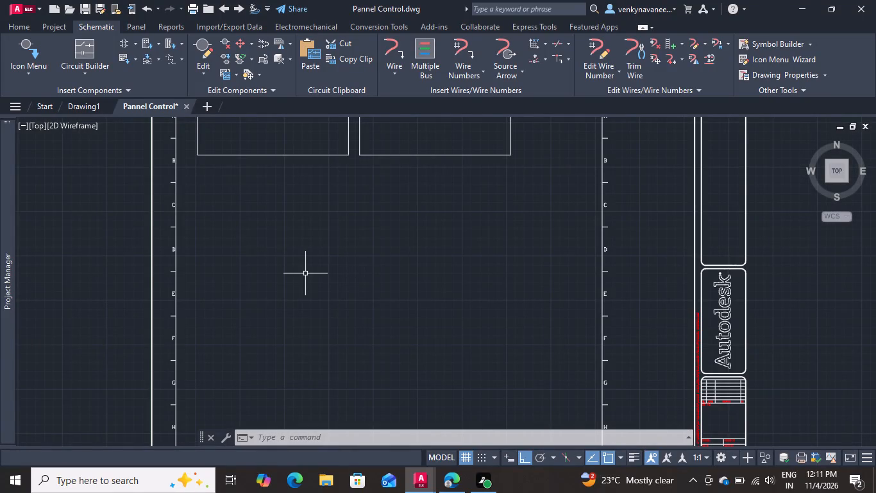
{"action": "key", "text": "r"}
{"action": "key", "text": "e"}
{"action": "key", "text": "c"}
{"action": "key", "text": "Return"}
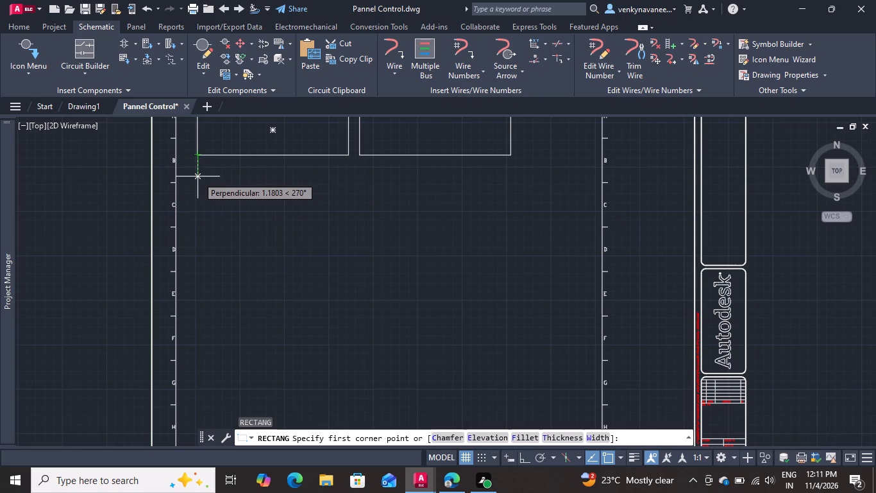
{"action": "left_click", "coordinate": [198, 177]}
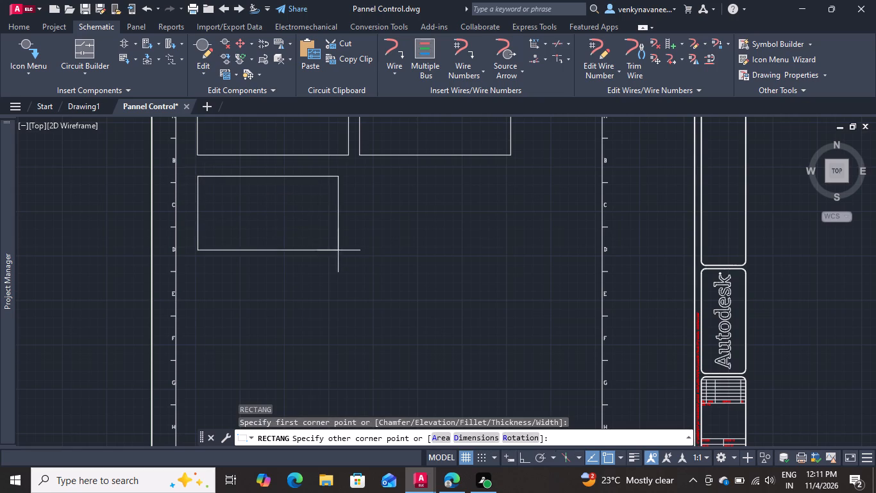
{"action": "scroll", "coordinate": [339, 274], "scroll_direction": "down", "scroll_amount": 1}
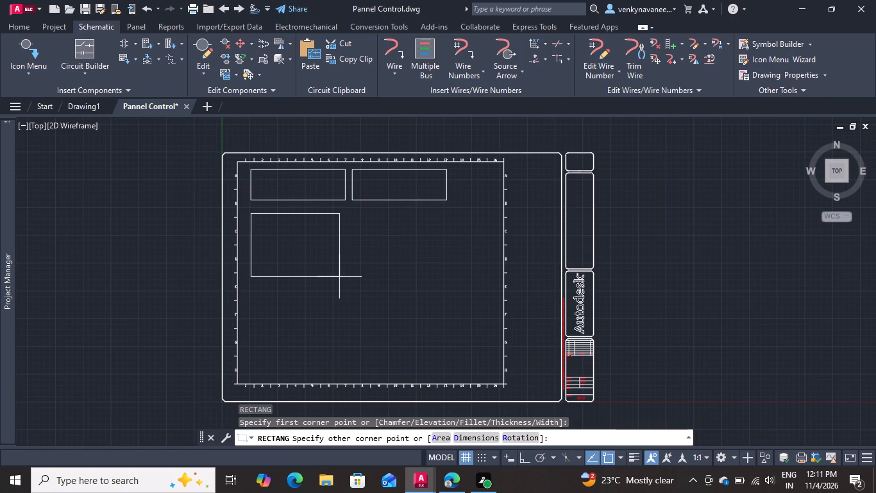
{"action": "scroll", "coordinate": [339, 277], "scroll_direction": "up", "scroll_amount": 1}
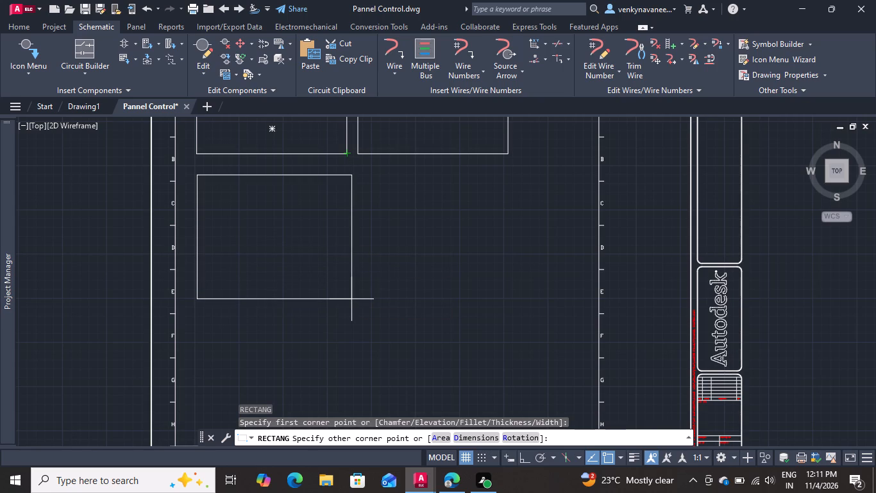
{"action": "left_click", "coordinate": [351, 299]}
Stretch the new rectangle's right edge inward by about 0.44 units.
{"action": "left_click_drag", "start_coordinate": [369, 262], "coordinate": [363, 266]}
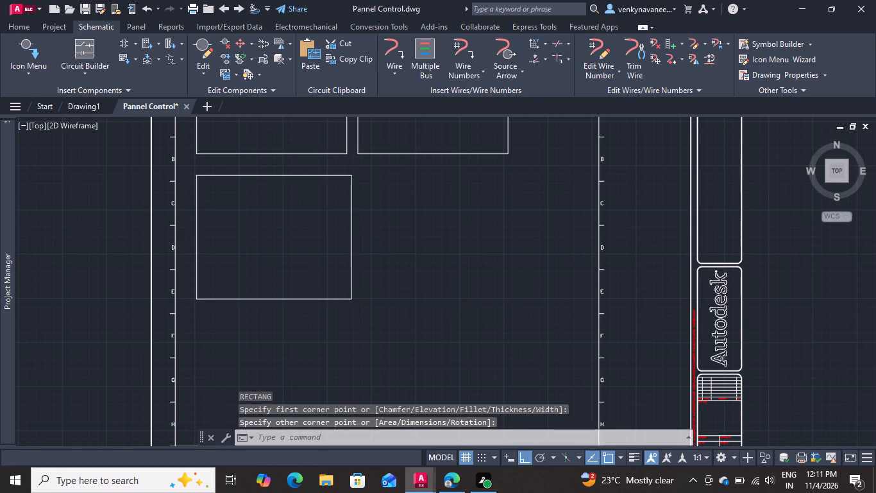
{"action": "left_click", "coordinate": [373, 260]}
{"action": "left_click", "coordinate": [353, 246]}
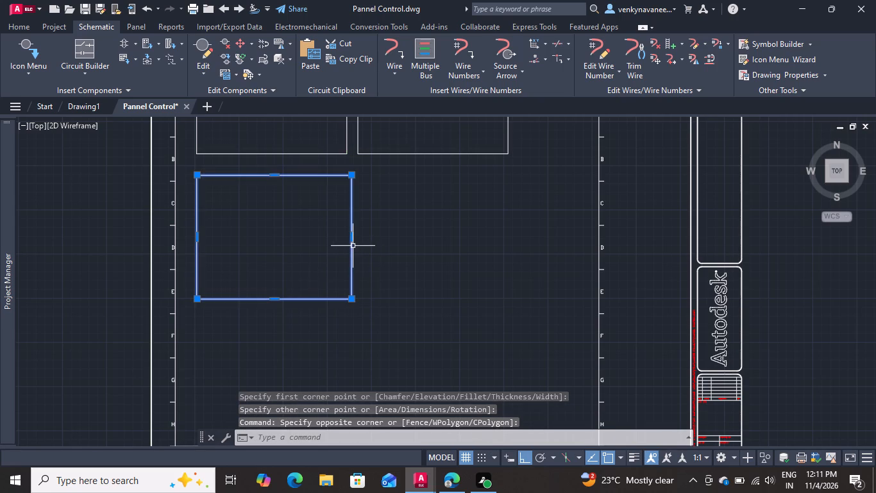
{"action": "scroll", "coordinate": [353, 238], "scroll_direction": "up", "scroll_amount": 2}
{"action": "left_click", "coordinate": [340, 238]}
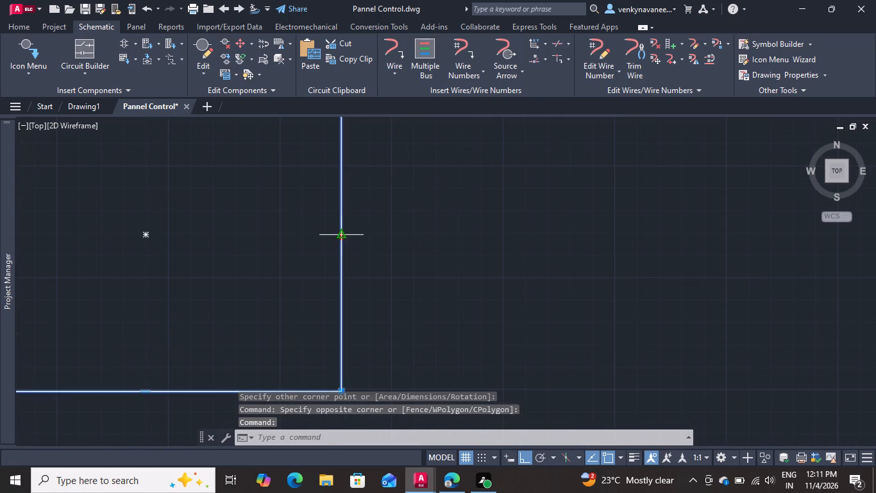
{"action": "scroll", "coordinate": [284, 248], "scroll_direction": "down", "scroll_amount": 2}
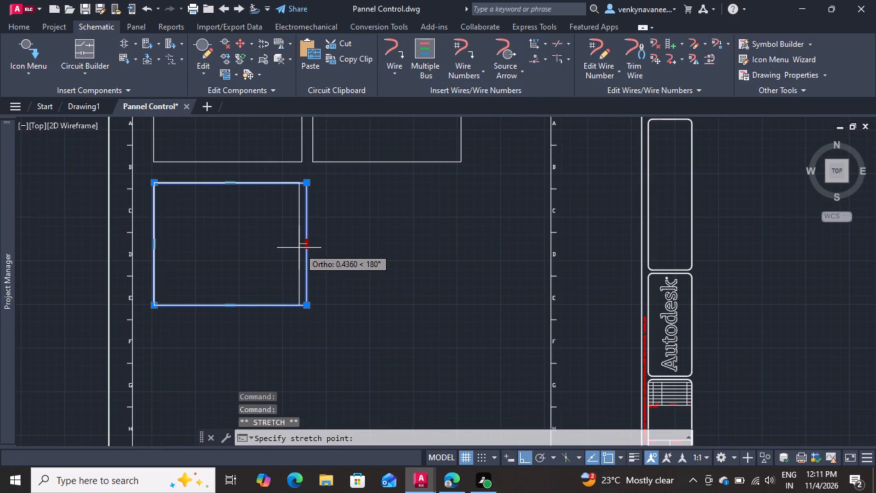
{"action": "left_click", "coordinate": [299, 248]}
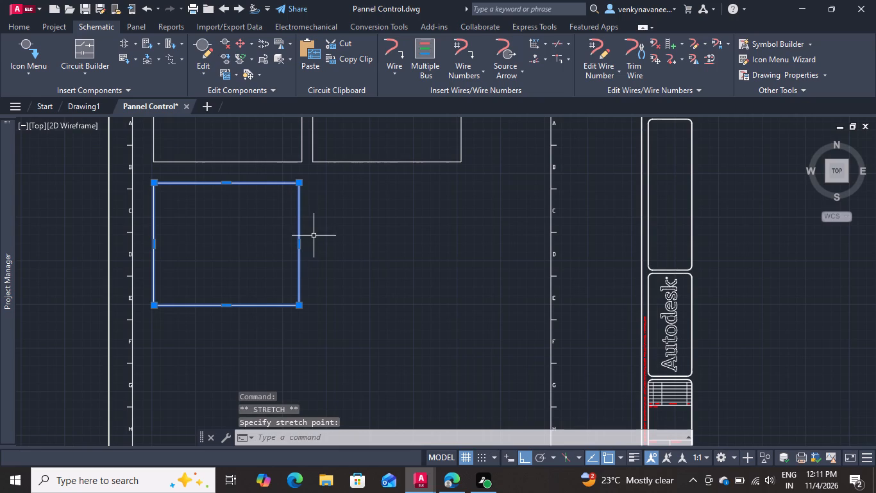
Copy the resized rectangle horizontally to the right from its upper-left corner, aligning it with the left edge of the upper-right rectangle.
{"action": "type", "text": "co"}
{"action": "key", "text": "Return"}
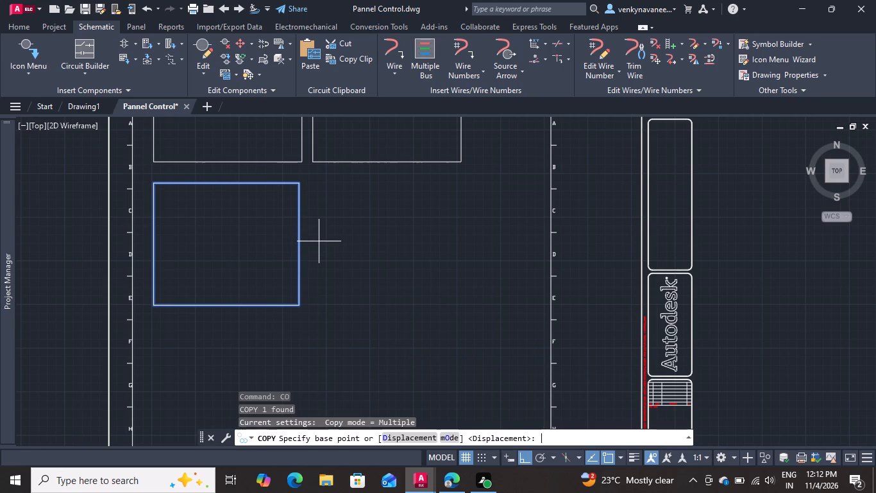
{"action": "left_click", "coordinate": [155, 184]}
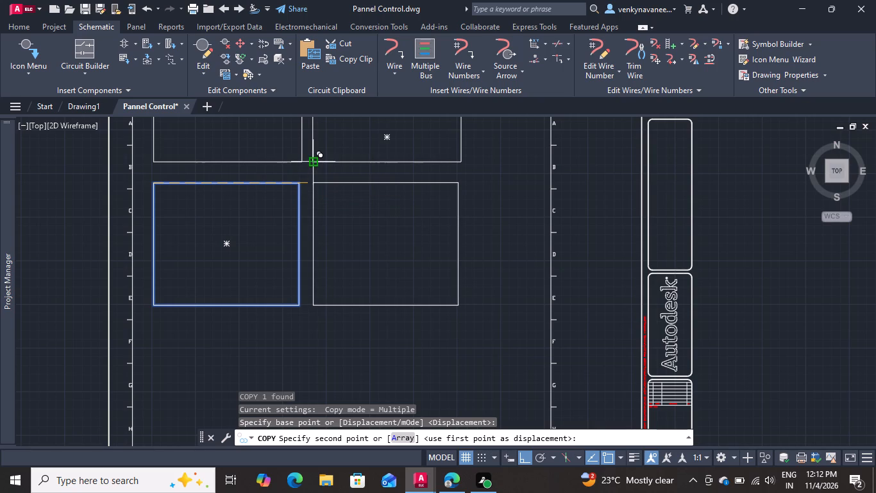
{"action": "left_click", "coordinate": [314, 179]}
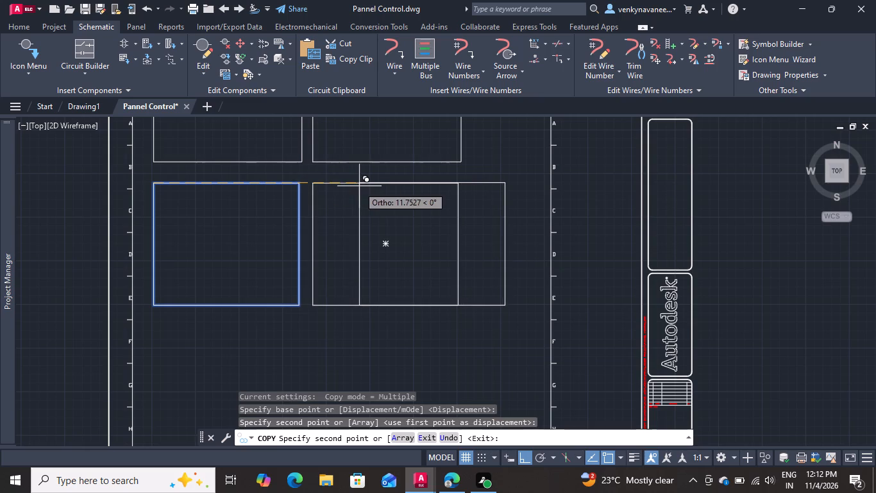
{"action": "key", "text": "space"}
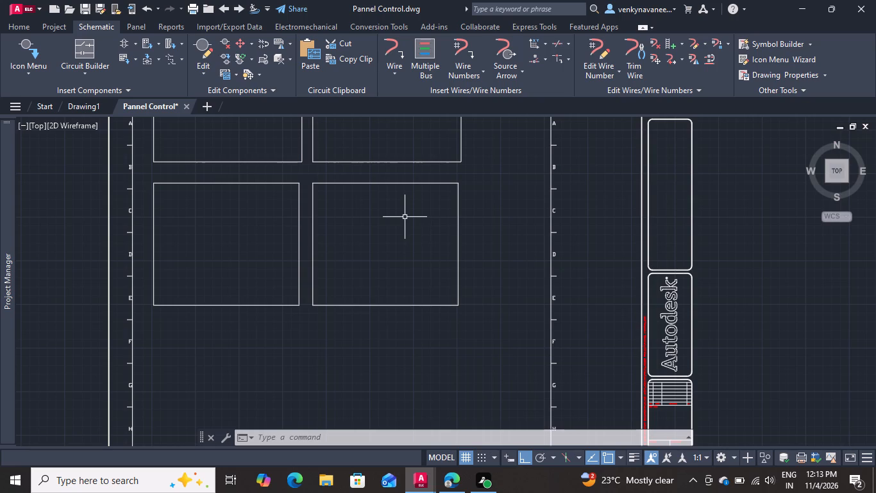
Open the panel footprint insertion and add the WD_PNLM block to the drawing.
{"action": "left_click", "coordinate": [140, 30]}
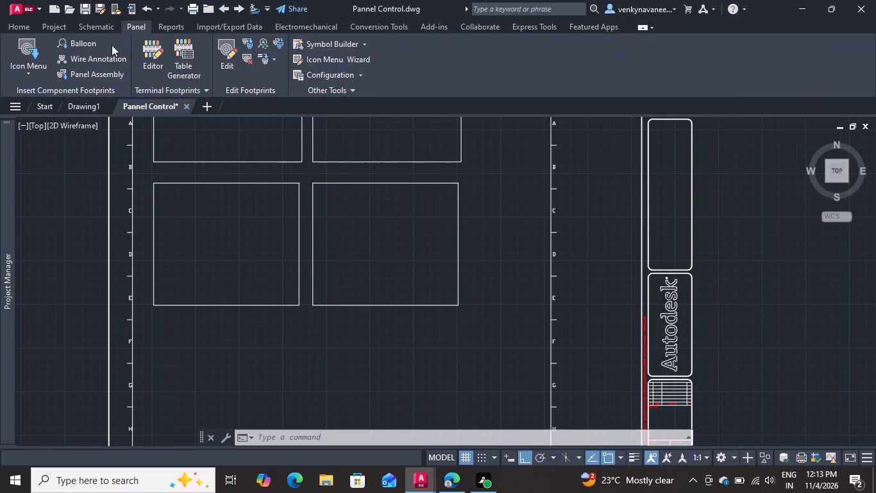
{"action": "left_click", "coordinate": [35, 56]}
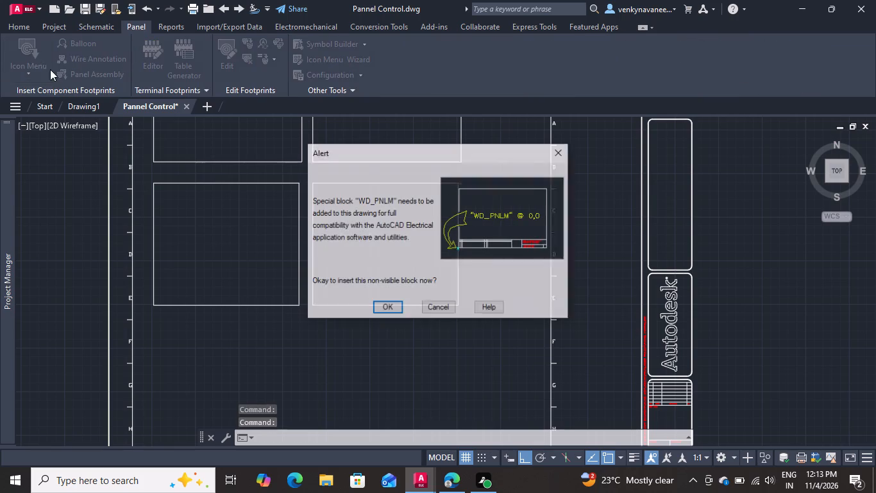
{"action": "left_click", "coordinate": [392, 310]}
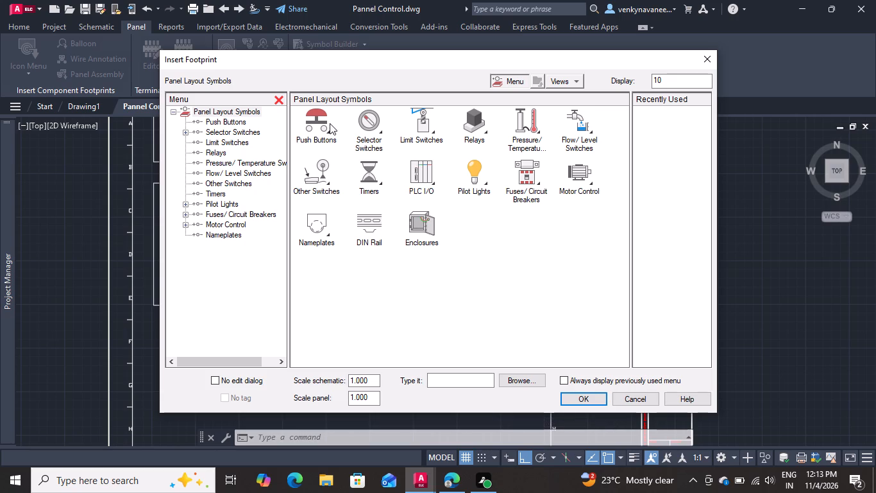
Choose the Push Button NO footprint and open its catalog lookup, selecting the whole search text for replacement.
{"action": "left_click", "coordinate": [330, 123]}
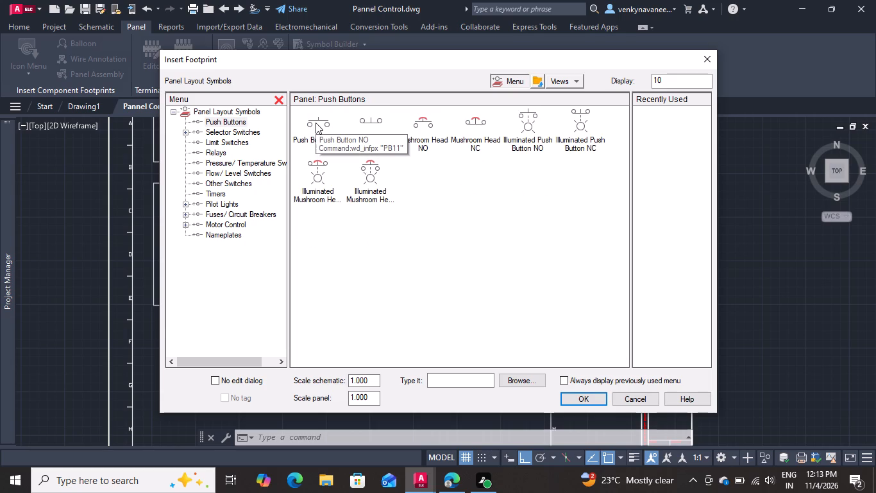
{"action": "left_click", "coordinate": [316, 123]}
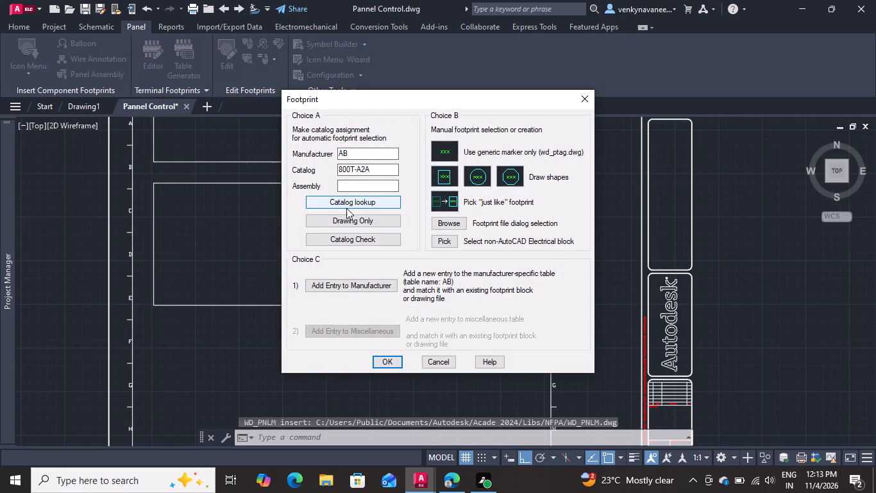
{"action": "left_click", "coordinate": [348, 205]}
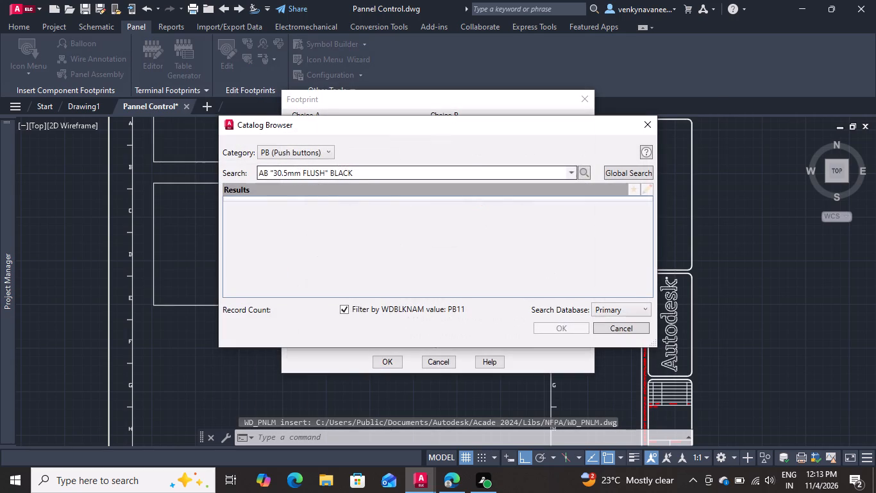
{"action": "left_click_drag", "start_coordinate": [369, 174], "coordinate": [158, 187]}
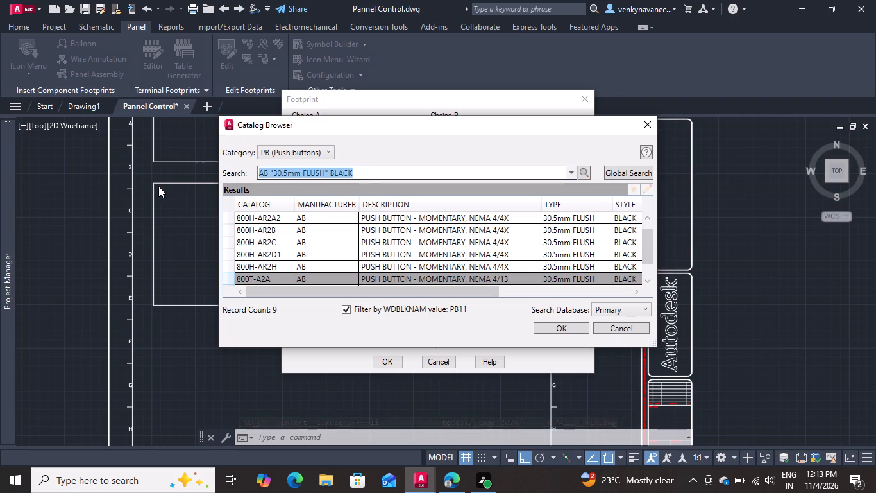
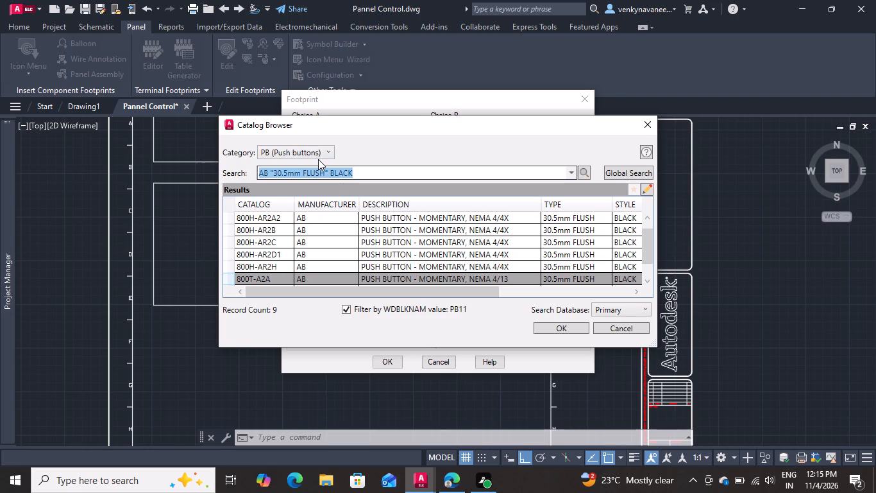
Search the catalog for 800H-BR1D1 and assign that AB green extended push button to the footprint.
{"action": "type", "text": "800"}
{"action": "key", "text": "h"}
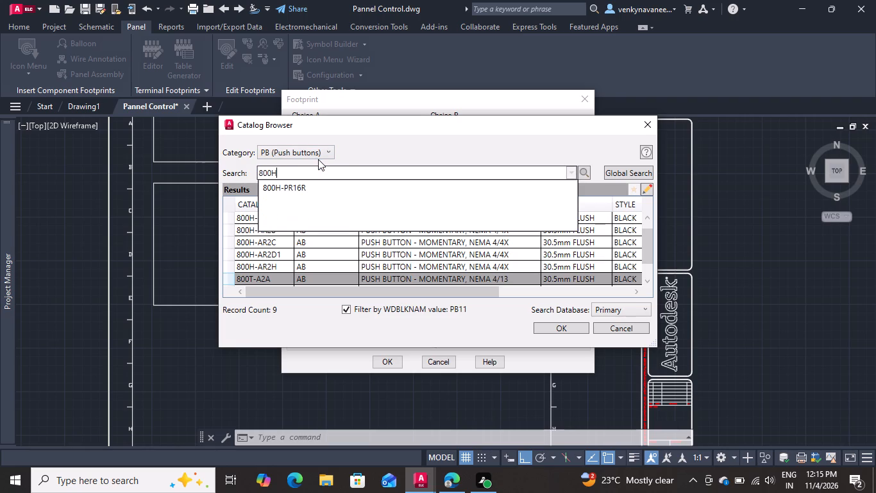
{"action": "key", "text": "minus"}
{"action": "key", "text": "1"}
{"action": "key", "text": "BackSpace"}
{"action": "key", "text": "b"}
{"action": "key", "text": "r"}
{"action": "key", "text": "1"}
{"action": "type", "text": "d1"}
{"action": "left_click", "coordinate": [584, 172]}
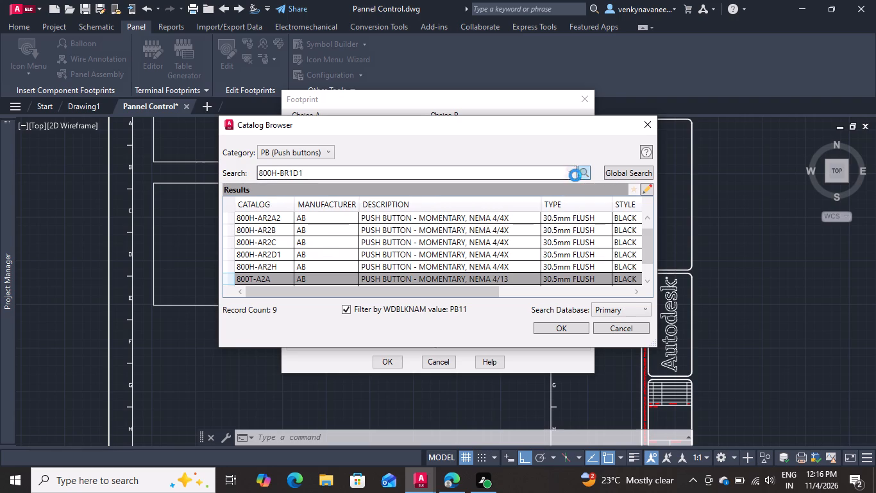
{"action": "left_click", "coordinate": [493, 216]}
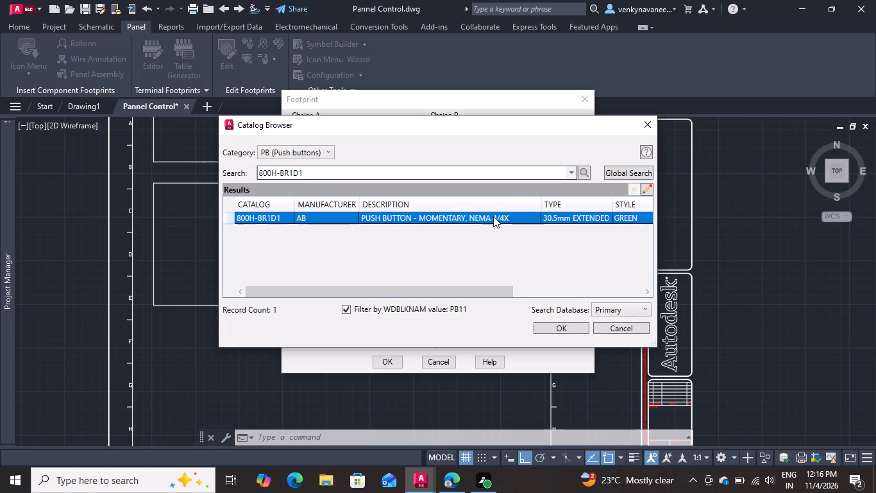
{"action": "left_click", "coordinate": [545, 324]}
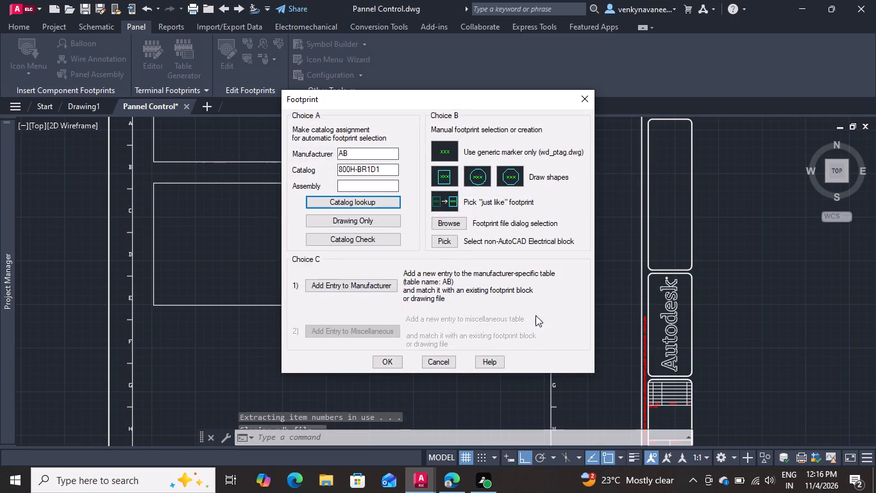
{"action": "left_click", "coordinate": [383, 358]}
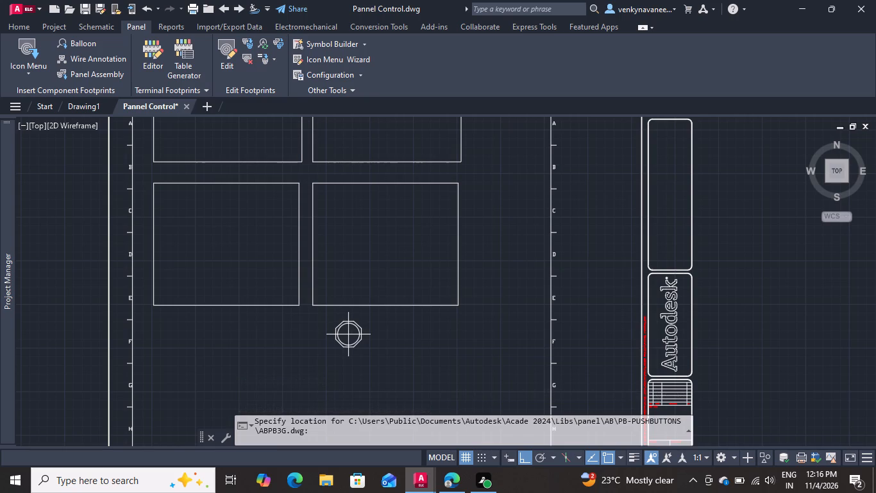
Place the push button footprint near the left end of the upper-left rectangle, with 0° rotation.
{"action": "scroll", "coordinate": [376, 329], "scroll_direction": "down", "scroll_amount": 2}
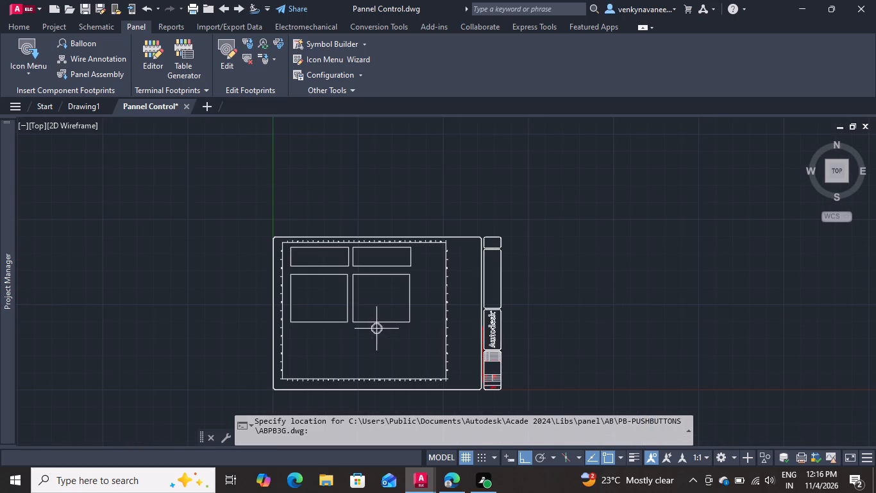
{"action": "scroll", "coordinate": [290, 250], "scroll_direction": "up", "scroll_amount": 3}
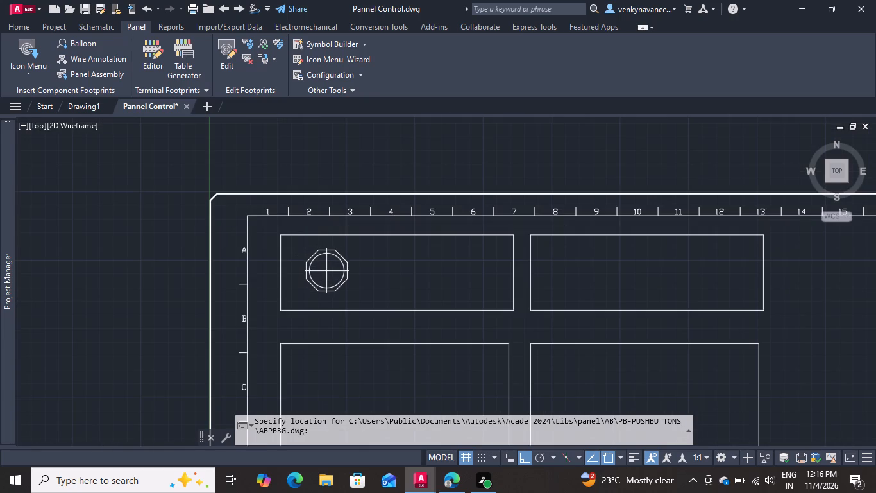
{"action": "left_click", "coordinate": [329, 271]}
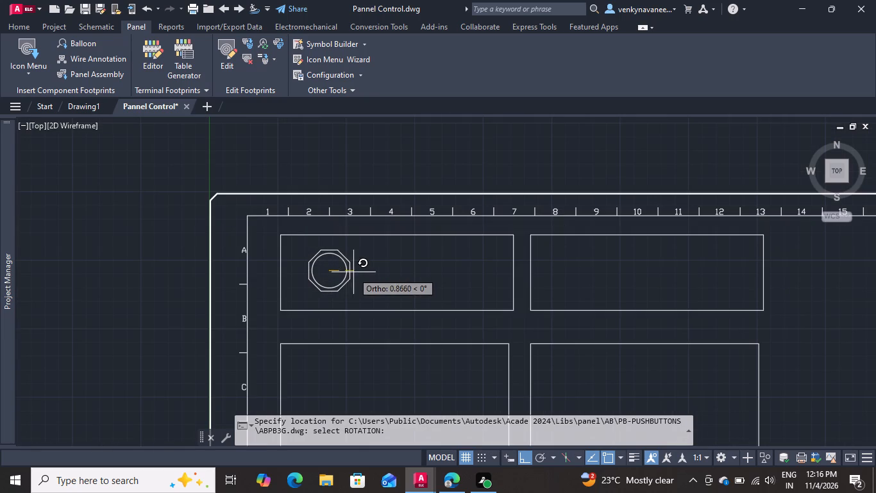
{"action": "left_click", "coordinate": [364, 272]}
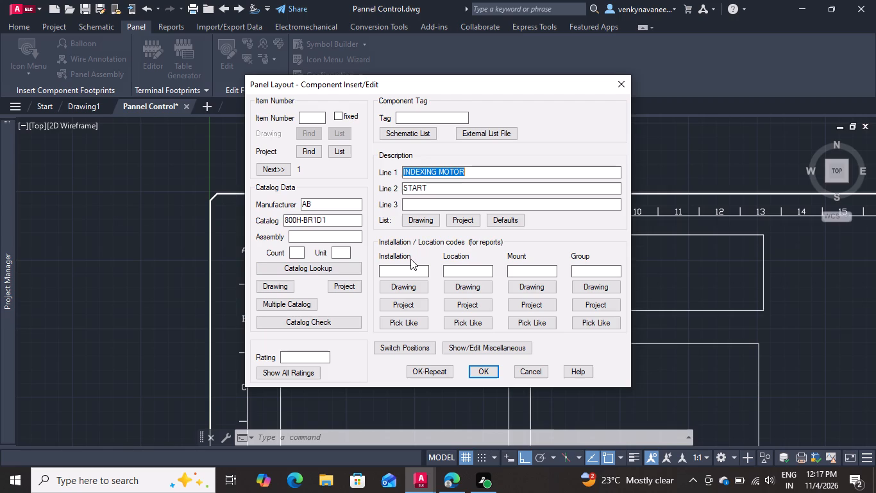
Give the push button item number 1 and component tag -S1.
{"action": "left_click", "coordinate": [308, 117]}
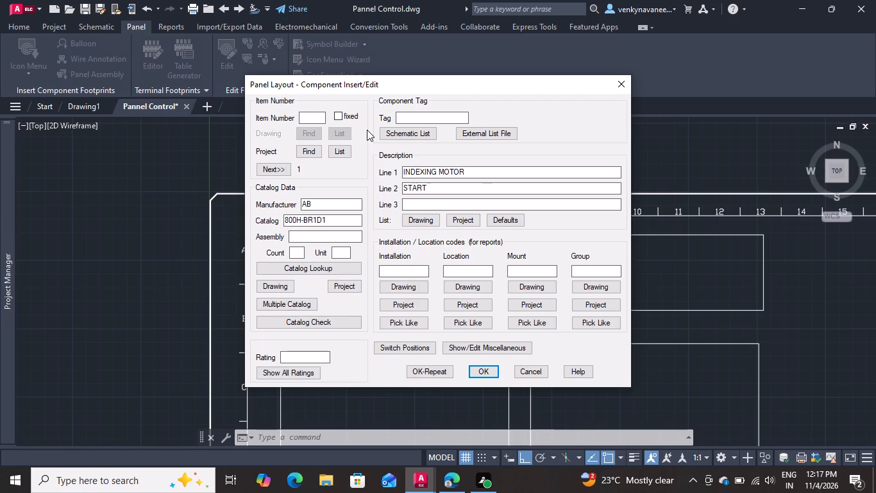
{"action": "key", "text": "1"}
{"action": "left_click", "coordinate": [396, 117]}
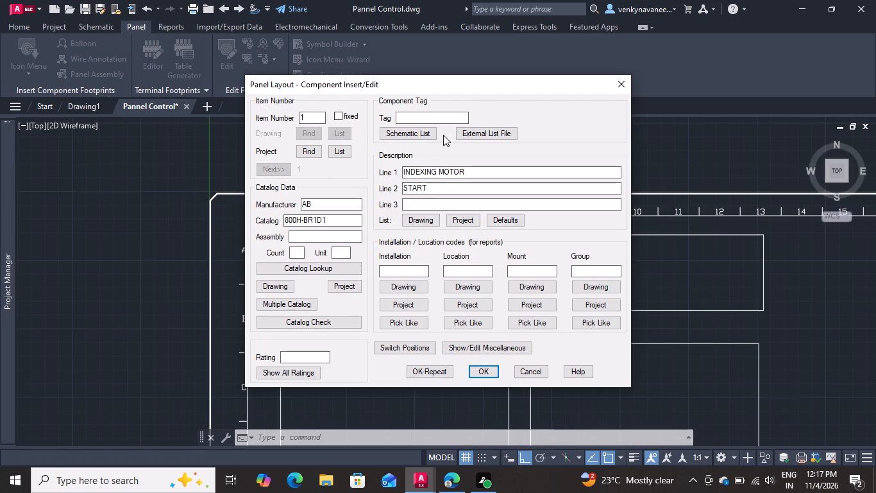
{"action": "key", "text": "minus"}
{"action": "type", "text": "s1"}
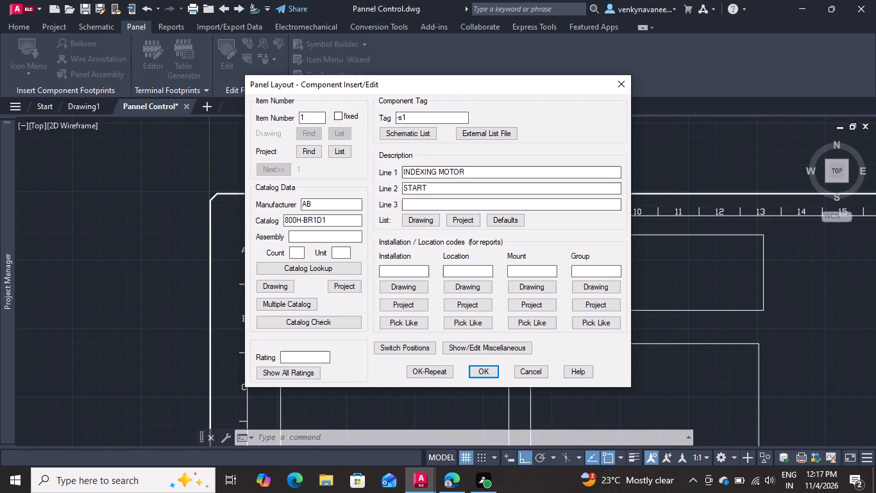
{"action": "key", "text": "BackSpace"}
{"action": "key", "text": "BackSpace"}
{"action": "key", "text": "BackSpace"}
{"action": "key", "text": "BackSpace"}
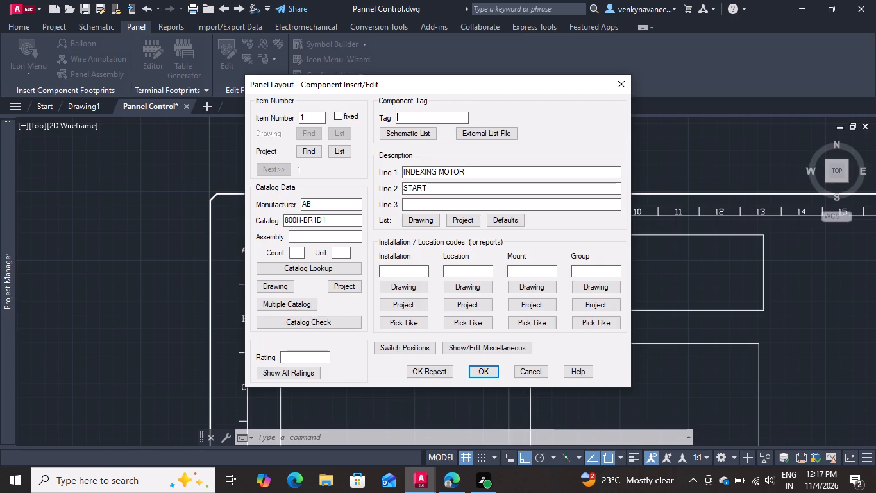
{"action": "key", "text": "minus"}
{"action": "type", "text": "S1"}
Clear description lines 1 and 2 of the push button and accept the component data.
{"action": "left_click_drag", "start_coordinate": [489, 175], "coordinate": [395, 178]}
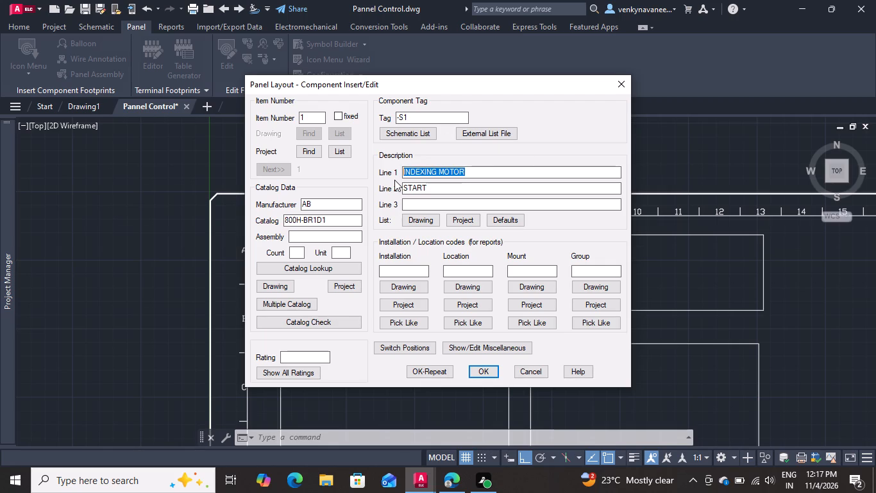
{"action": "key", "text": "BackSpace"}
{"action": "left_click_drag", "start_coordinate": [446, 187], "coordinate": [362, 190]}
{"action": "key", "text": "BackSpace"}
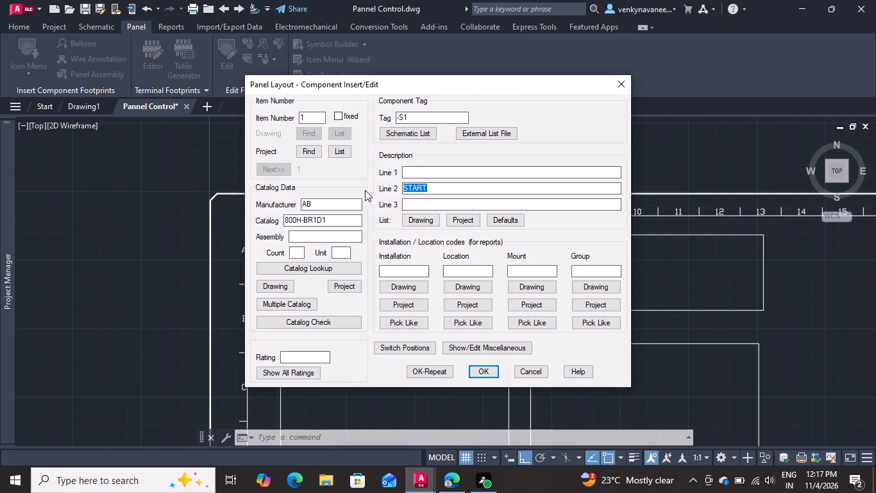
{"action": "key", "text": "BackSpace"}
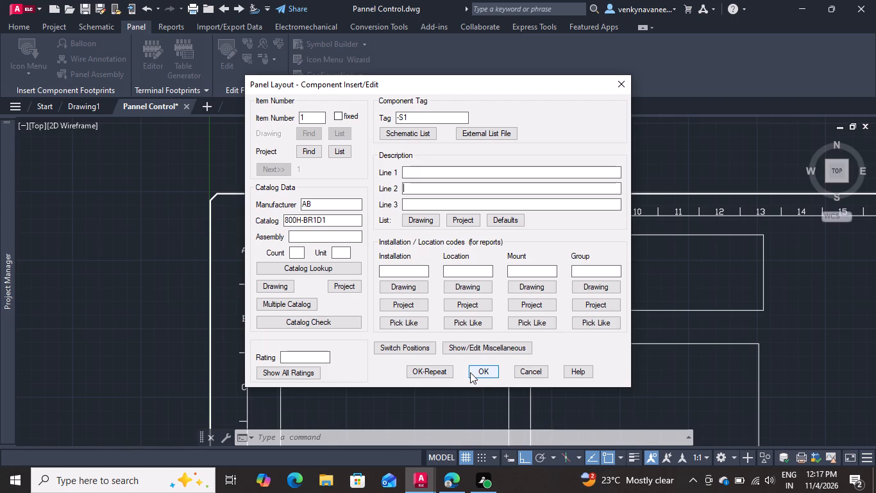
{"action": "left_click", "coordinate": [475, 372]}
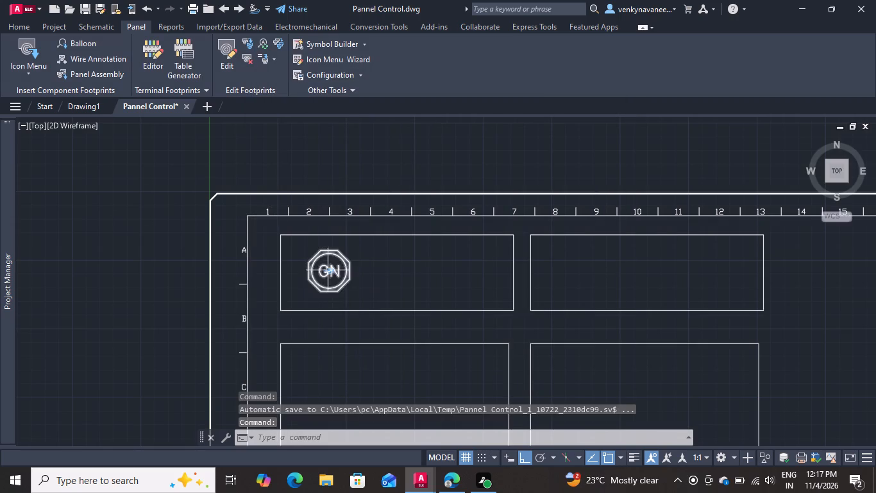
Move the -S1 tag text from the middle of the GN push button to just above its octagonal outline.
{"action": "scroll", "coordinate": [329, 265], "scroll_direction": "up", "scroll_amount": 3}
{"action": "left_click", "coordinate": [323, 286]}
{"action": "scroll", "coordinate": [316, 293], "scroll_direction": "up", "scroll_amount": 4}
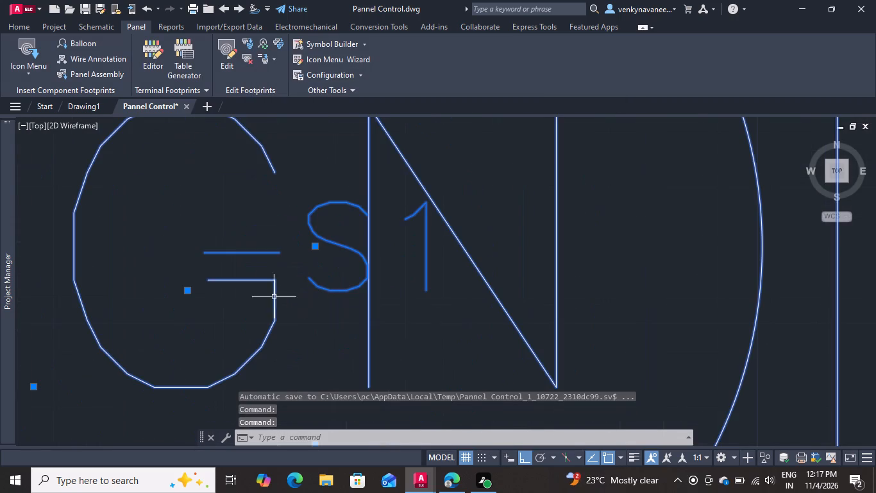
{"action": "left_click", "coordinate": [188, 289]}
{"action": "scroll", "coordinate": [185, 318], "scroll_direction": "down", "scroll_amount": 5}
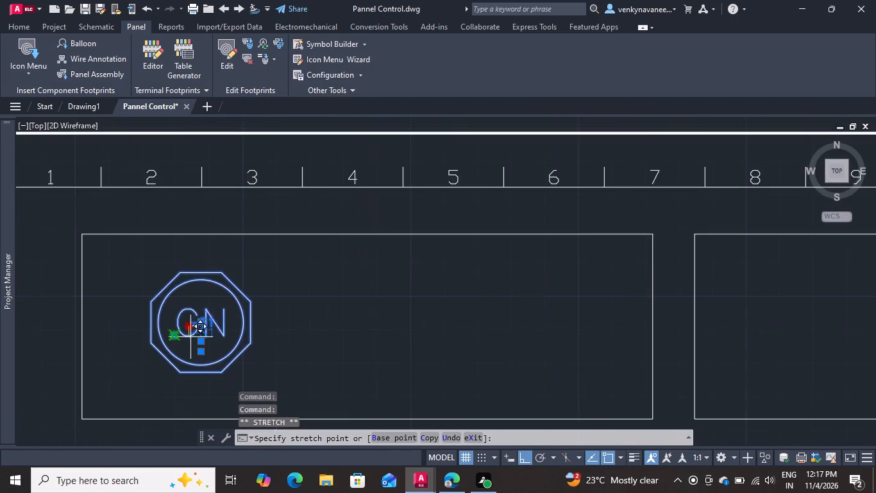
{"action": "scroll", "coordinate": [184, 268], "scroll_direction": "up", "scroll_amount": 4}
{"action": "left_click", "coordinate": [188, 278]}
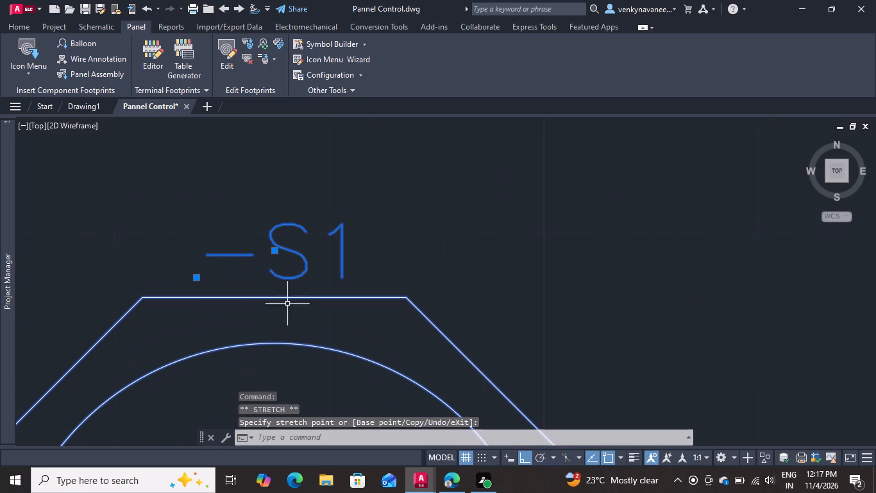
{"action": "key", "text": "Escape"}
{"action": "scroll", "coordinate": [265, 281], "scroll_direction": "down", "scroll_amount": 3}
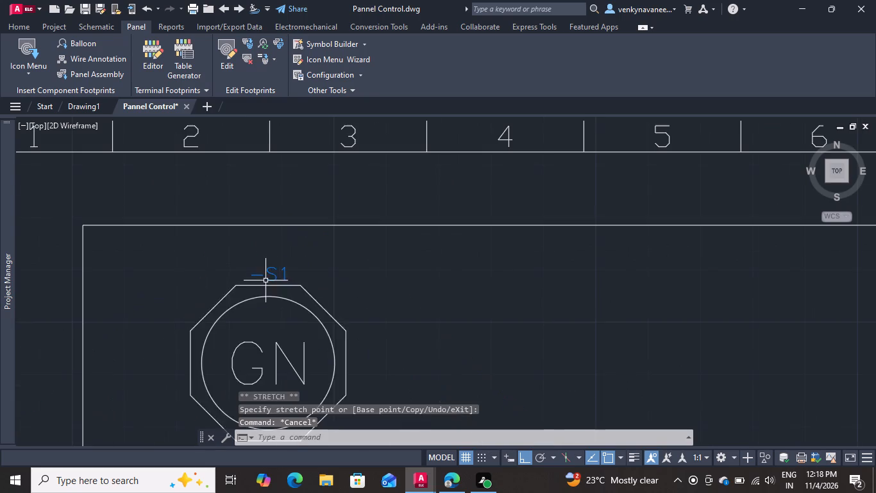
{"action": "scroll", "coordinate": [273, 297], "scroll_direction": "down", "scroll_amount": 2}
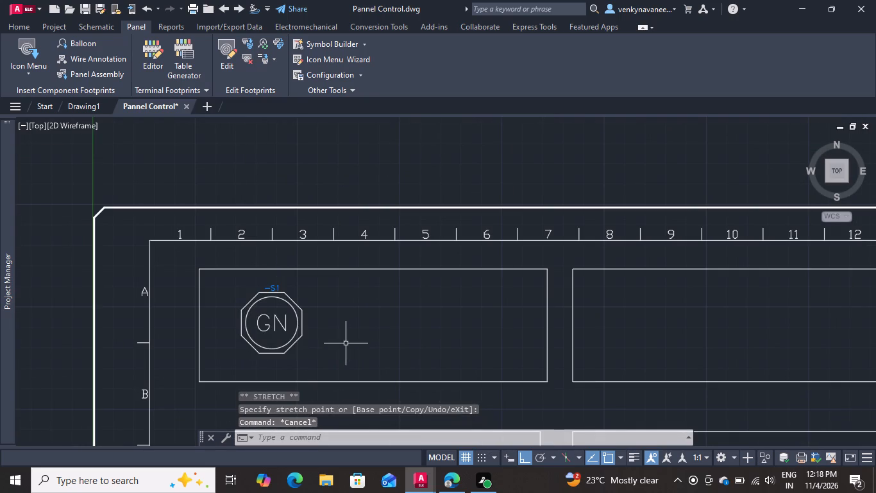
Start a Push Button NC panel footprint and assign it the AB catalog number 800T-B6D2 from the catalog.
{"action": "left_click", "coordinate": [17, 48]}
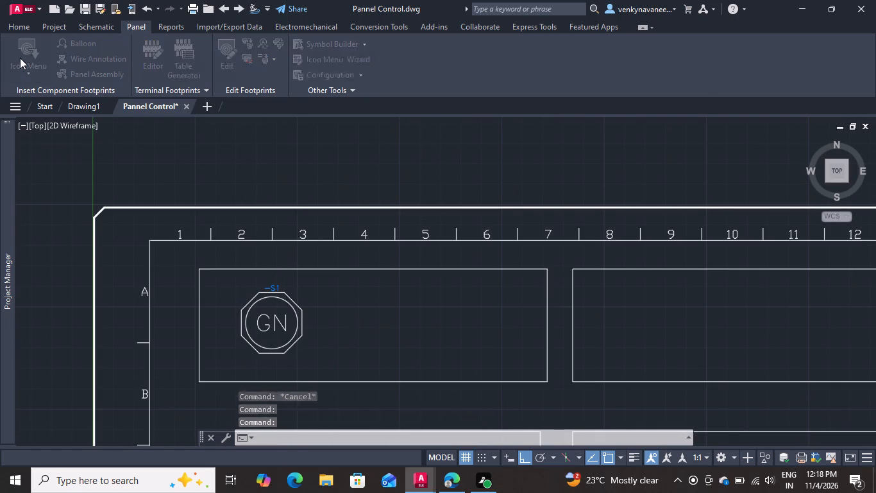
{"action": "left_click", "coordinate": [311, 130]}
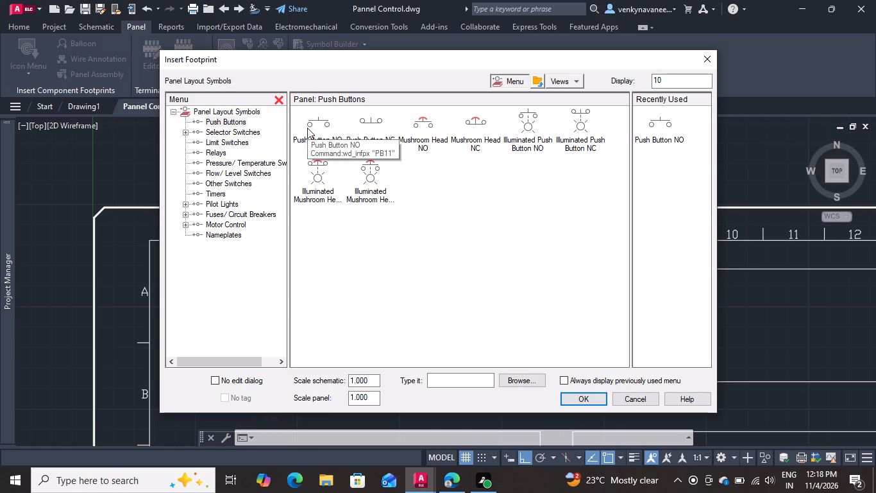
{"action": "left_click", "coordinate": [367, 125]}
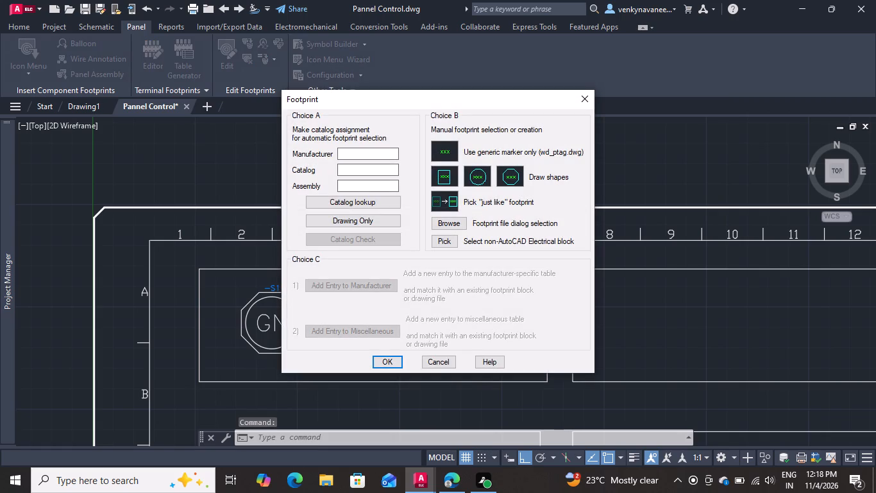
{"action": "left_click", "coordinate": [341, 202]}
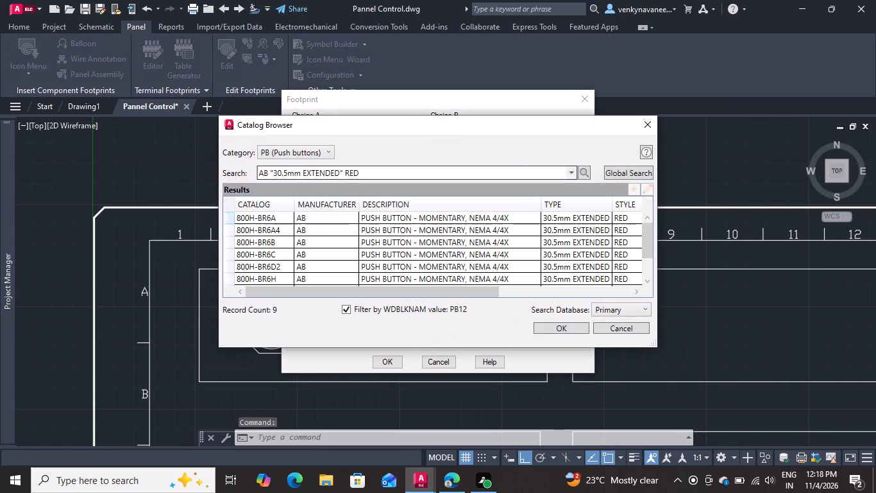
{"action": "left_click_drag", "start_coordinate": [370, 171], "coordinate": [248, 178]}
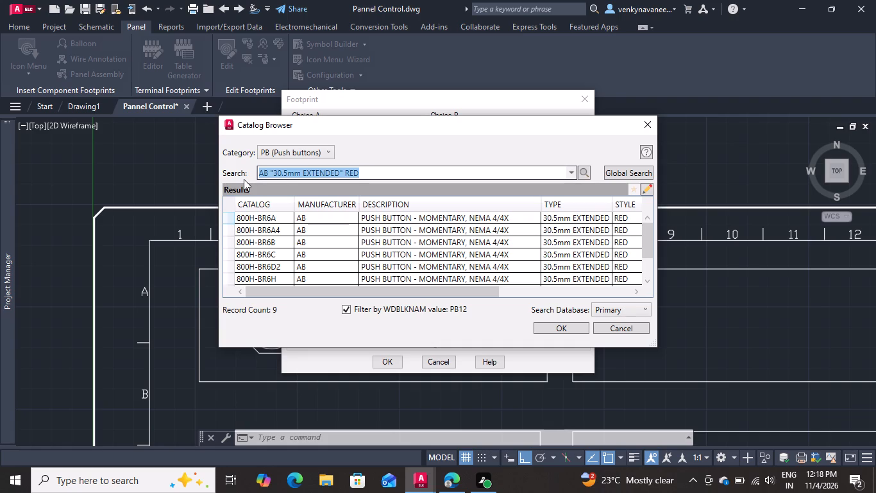
{"action": "type", "text": "800"}
{"action": "type", "text": "T-"}
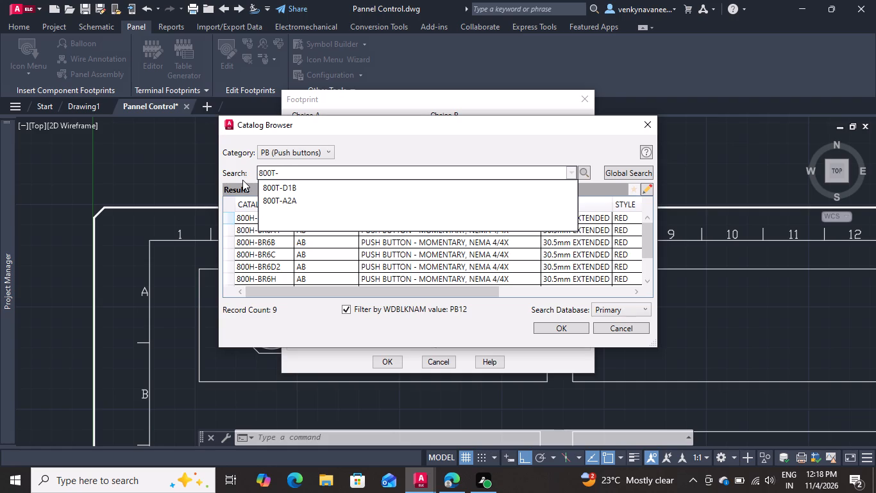
{"action": "type", "text": "B6"}
{"action": "type", "text": "D2"}
{"action": "left_click", "coordinate": [582, 171]}
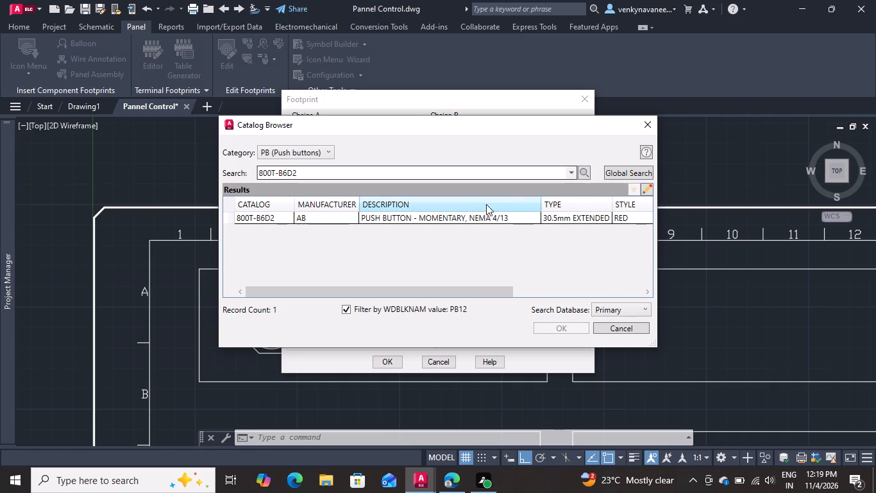
{"action": "left_click", "coordinate": [459, 214]}
{"action": "left_click", "coordinate": [540, 325]}
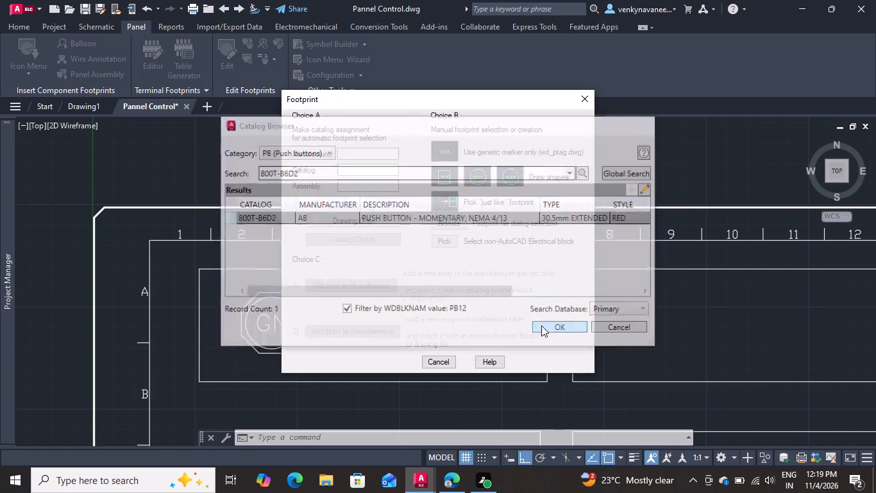
{"action": "left_click", "coordinate": [386, 359]}
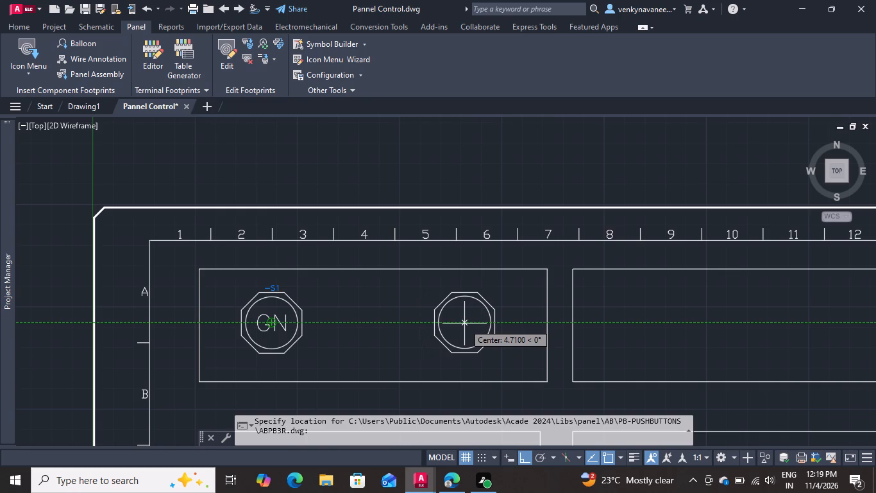
Place the footprint level with -S1, about 4.71 units to its right inside the upper-left rectangle, with 0° rotation.
{"action": "left_click", "coordinate": [464, 324]}
{"action": "left_click", "coordinate": [513, 333]}
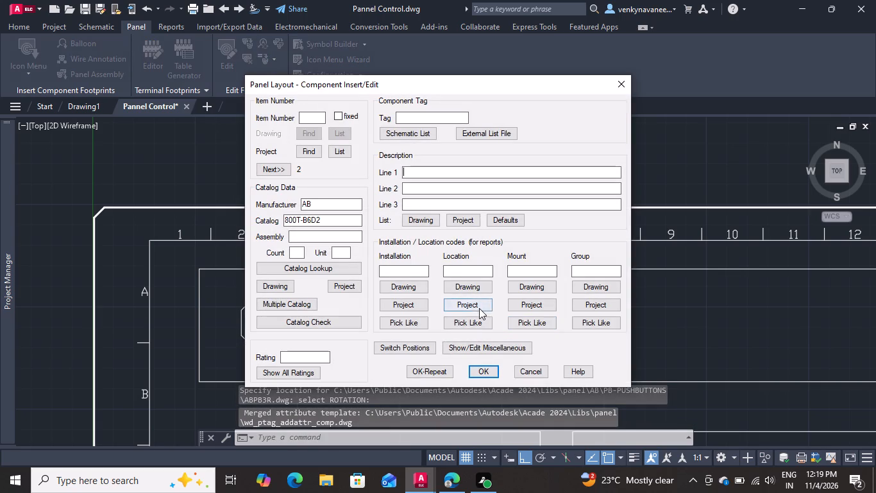
Give the new push button item number 2 and component tag -S2, and accept the component data.
{"action": "left_click", "coordinate": [315, 121]}
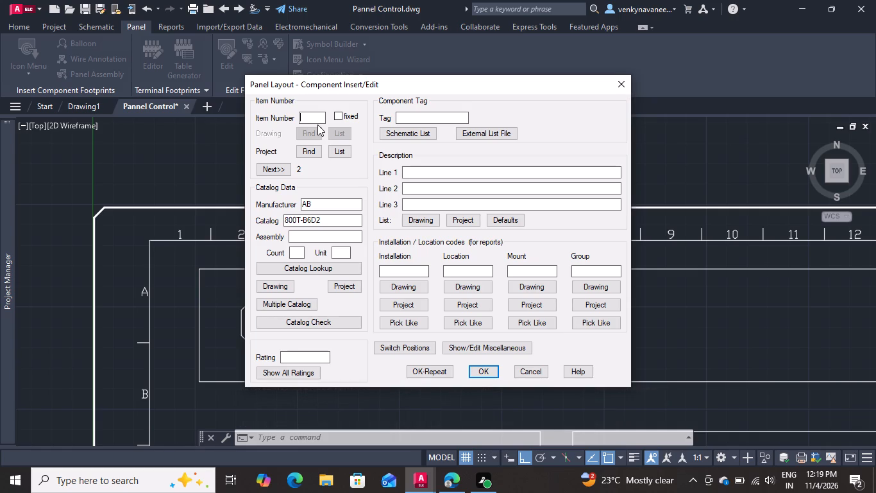
{"action": "key", "text": "equal"}
{"action": "type", "text": "S2"}
{"action": "left_click", "coordinate": [306, 117]}
{"action": "key", "text": "BackSpace"}
{"action": "key", "text": "minus"}
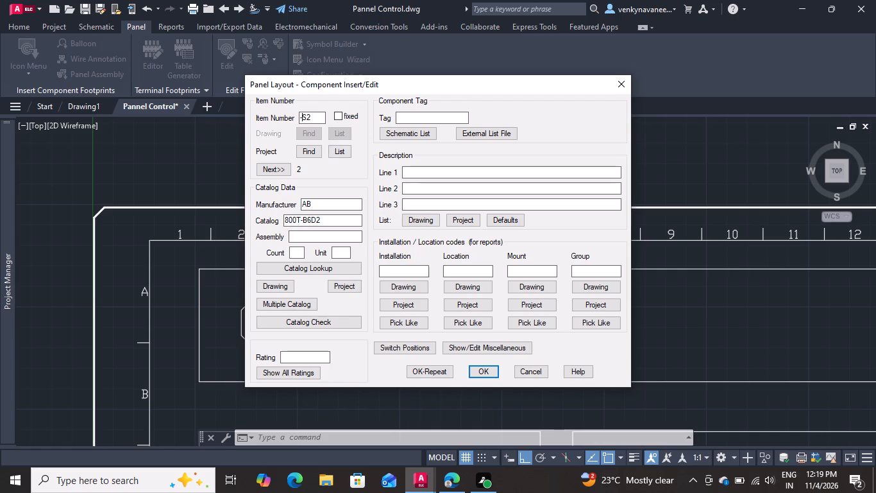
{"action": "left_click_drag", "start_coordinate": [316, 114], "coordinate": [283, 127]}
{"action": "key", "text": "2"}
{"action": "left_click", "coordinate": [405, 117]}
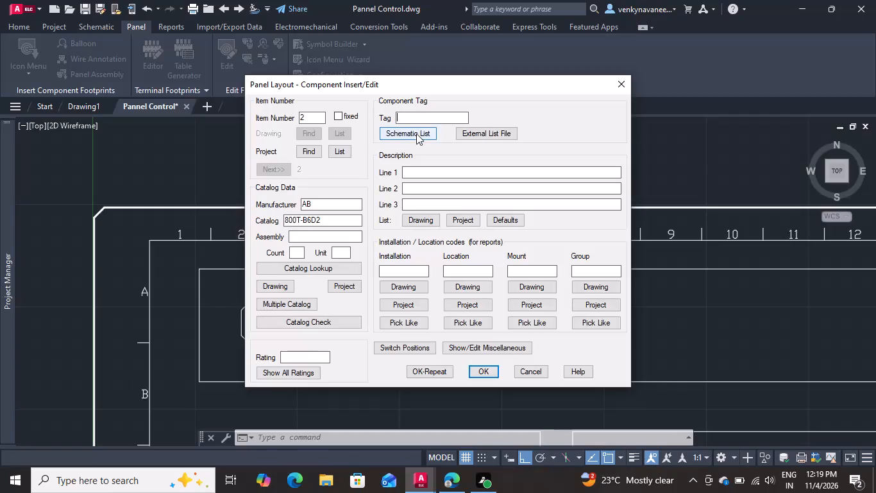
{"action": "key", "text": "minus"}
{"action": "type", "text": "S2"}
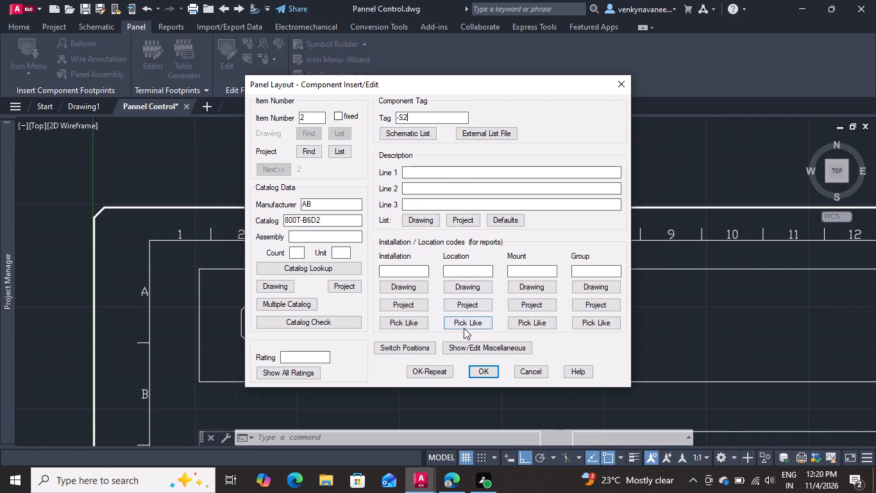
{"action": "left_click", "coordinate": [475, 371]}
Move the -S2 tag text straight up from the middle of the RE push button to just above its octagonal outline.
{"action": "scroll", "coordinate": [467, 324], "scroll_direction": "up", "scroll_amount": 3}
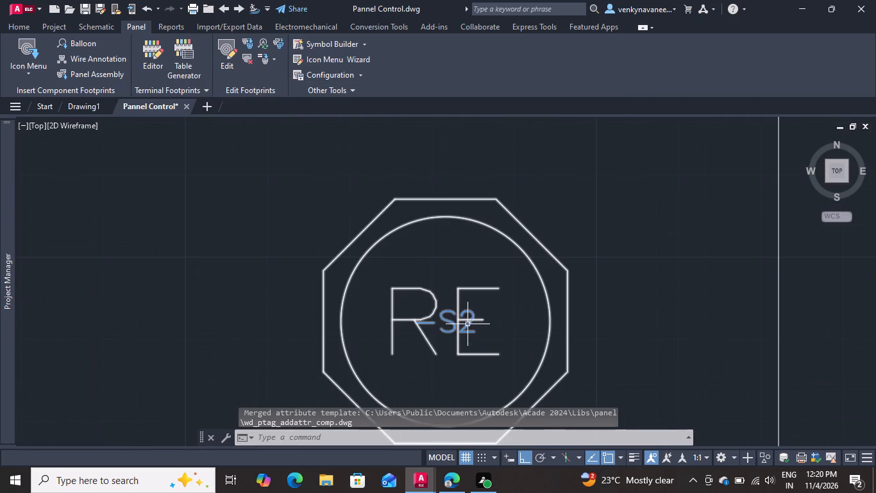
{"action": "left_click", "coordinate": [472, 311]}
{"action": "left_click", "coordinate": [414, 331]}
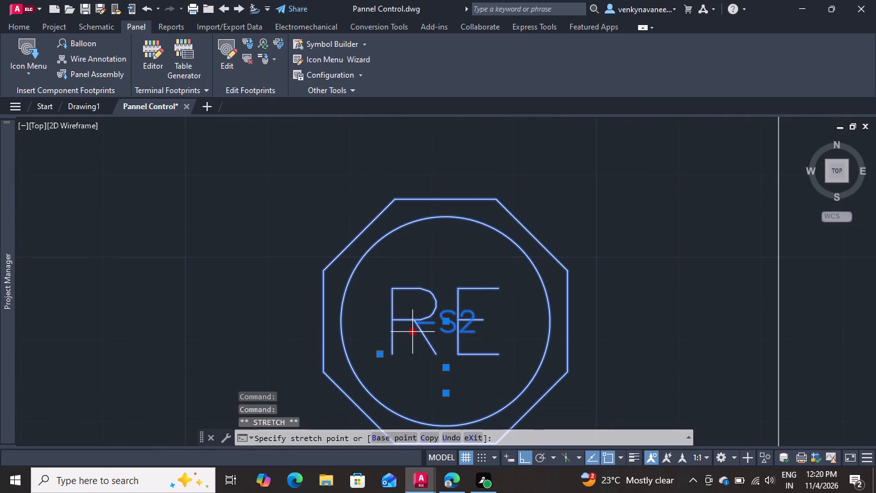
{"action": "left_click", "coordinate": [399, 187]}
{"action": "key", "text": "Escape"}
Start a Push Button NO panel footprint and search the push button catalog for 800T-D2A.
{"action": "scroll", "coordinate": [322, 204], "scroll_direction": "down", "scroll_amount": 3}
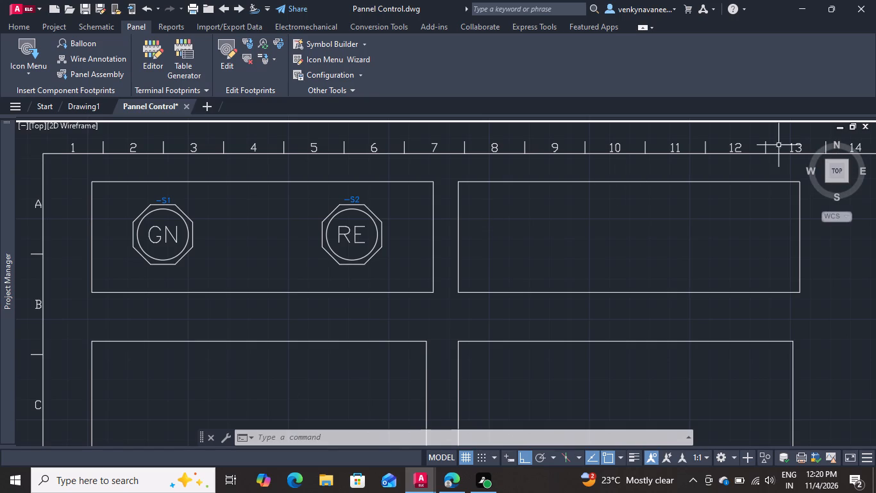
{"action": "left_click", "coordinate": [31, 60]}
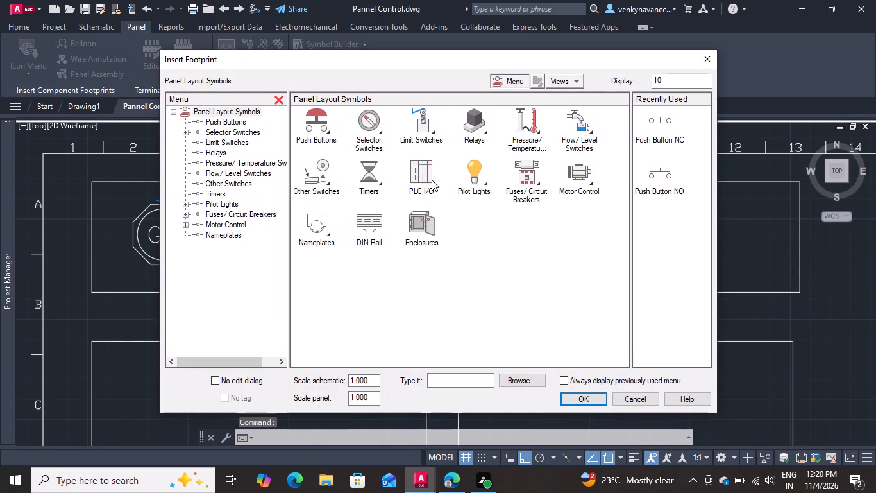
{"action": "left_click", "coordinate": [314, 125]}
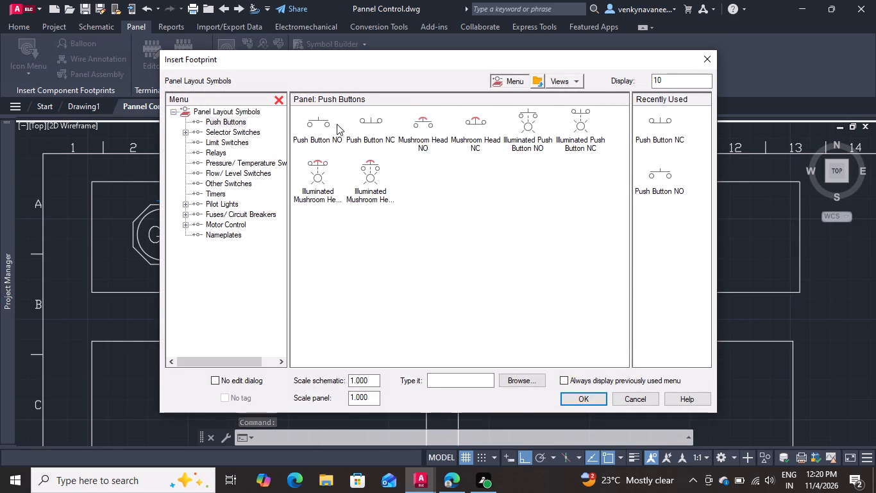
{"action": "left_click", "coordinate": [314, 125]}
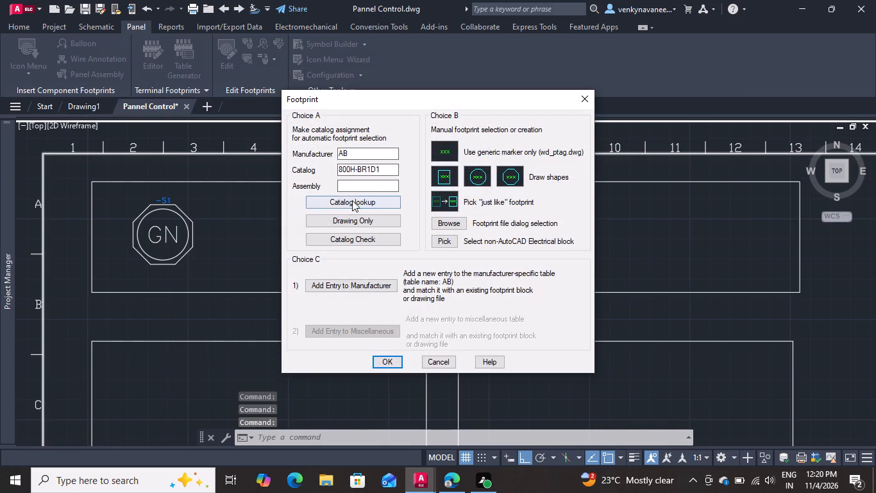
{"action": "left_click", "coordinate": [352, 200]}
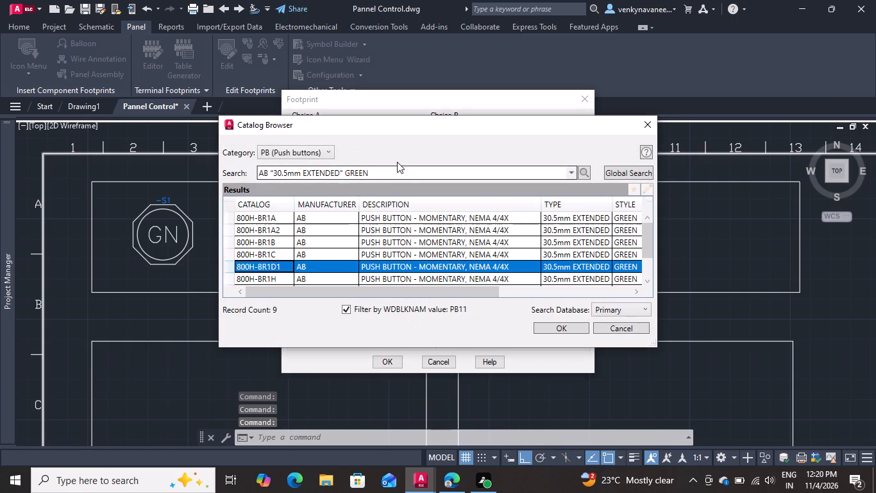
{"action": "left_click_drag", "start_coordinate": [394, 164], "coordinate": [246, 189]}
{"action": "left_click_drag", "start_coordinate": [403, 173], "coordinate": [240, 211]}
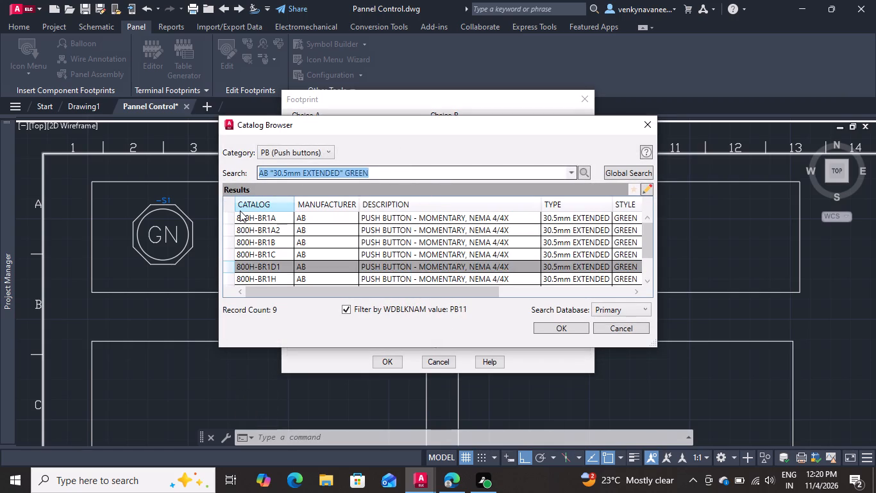
{"action": "key", "text": "8"}
{"action": "type", "text": "00"}
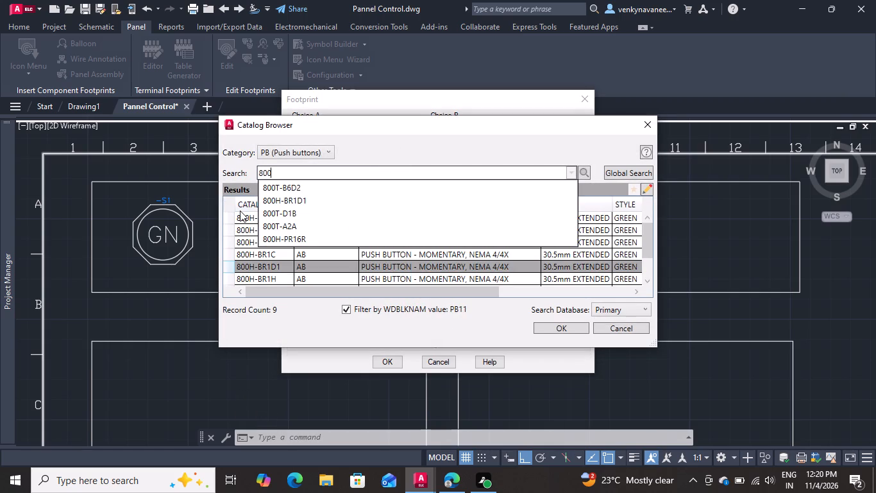
{"action": "key", "text": "t"}
{"action": "key", "text": "minus"}
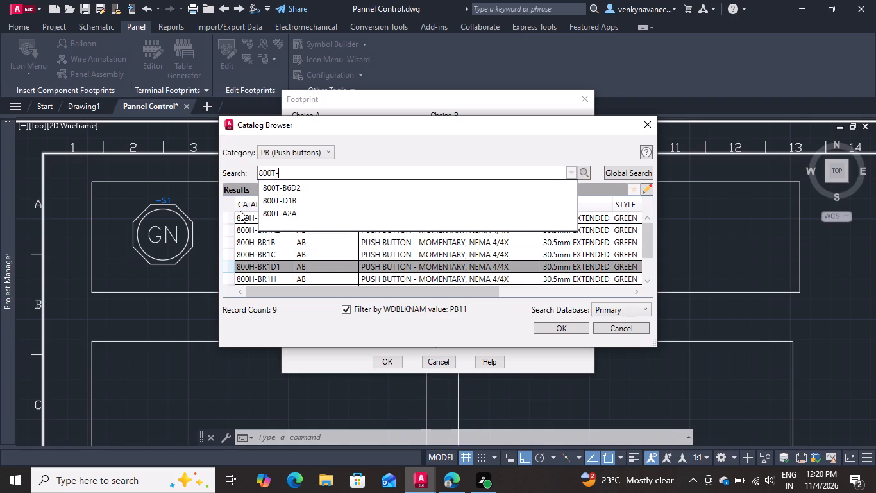
{"action": "type", "text": "D3"}
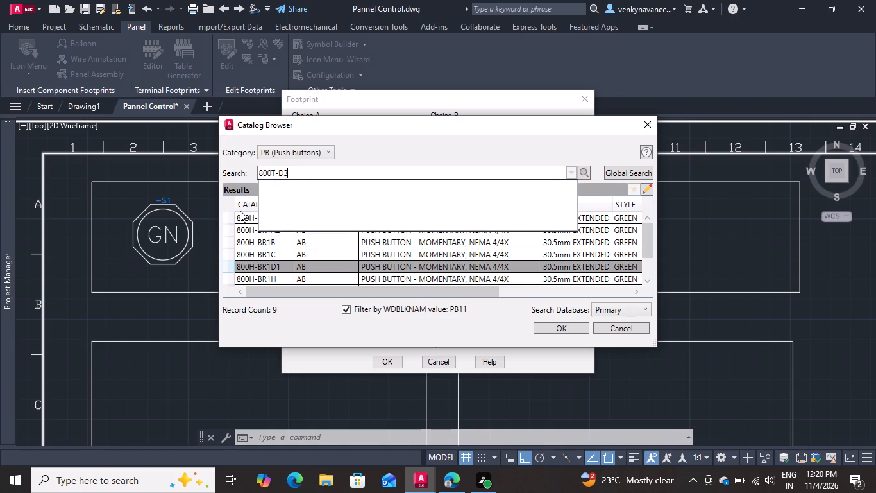
{"action": "key", "text": "BackSpace"}
{"action": "type", "text": "2Q"}
{"action": "key", "text": "BackSpace"}
{"action": "key", "text": "a"}
{"action": "left_click", "coordinate": [580, 174]}
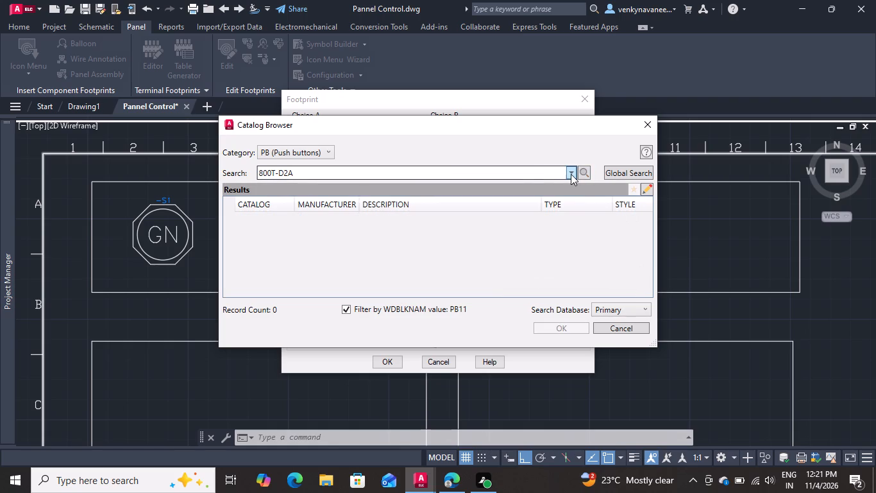
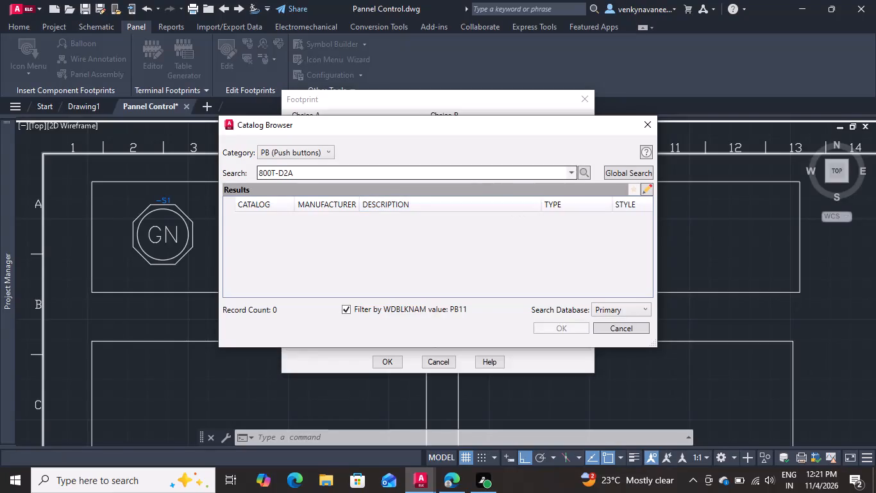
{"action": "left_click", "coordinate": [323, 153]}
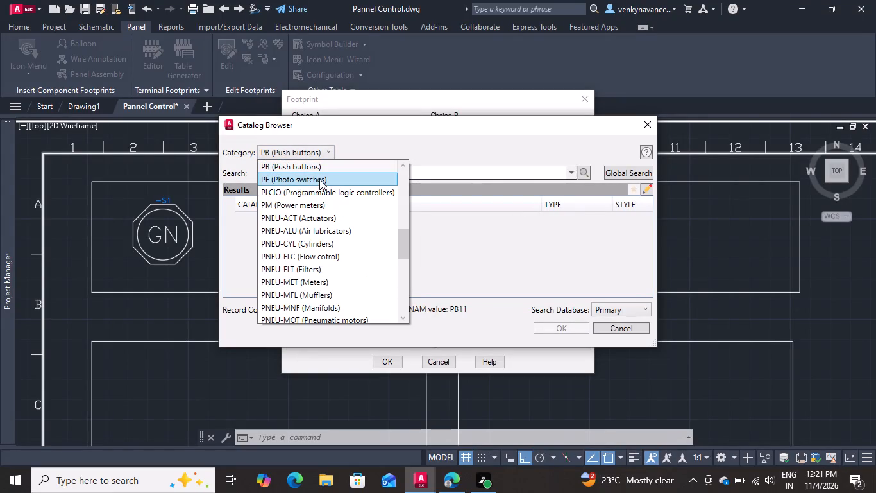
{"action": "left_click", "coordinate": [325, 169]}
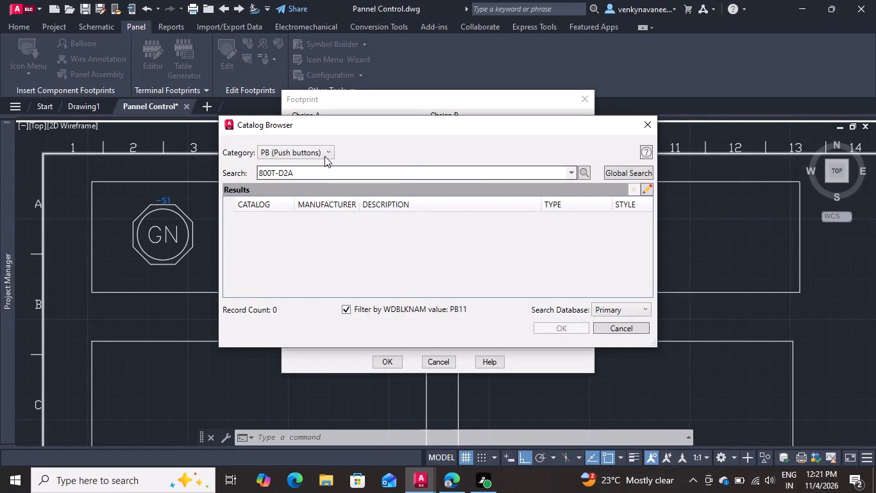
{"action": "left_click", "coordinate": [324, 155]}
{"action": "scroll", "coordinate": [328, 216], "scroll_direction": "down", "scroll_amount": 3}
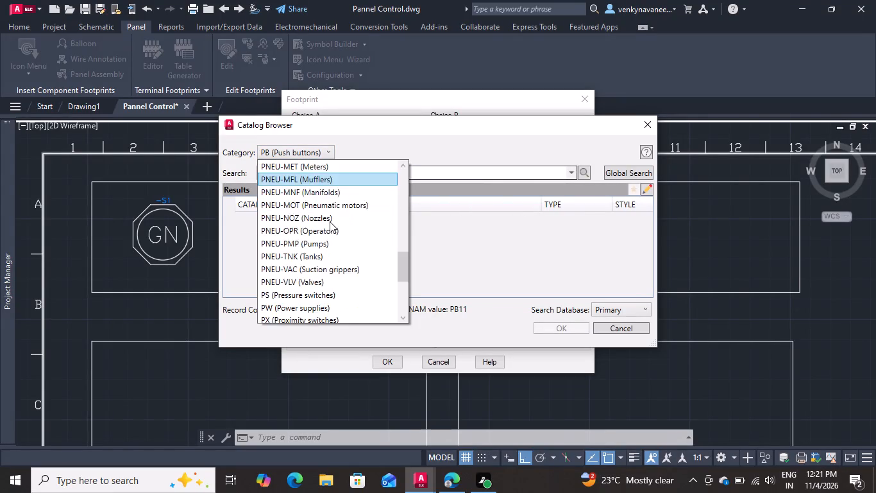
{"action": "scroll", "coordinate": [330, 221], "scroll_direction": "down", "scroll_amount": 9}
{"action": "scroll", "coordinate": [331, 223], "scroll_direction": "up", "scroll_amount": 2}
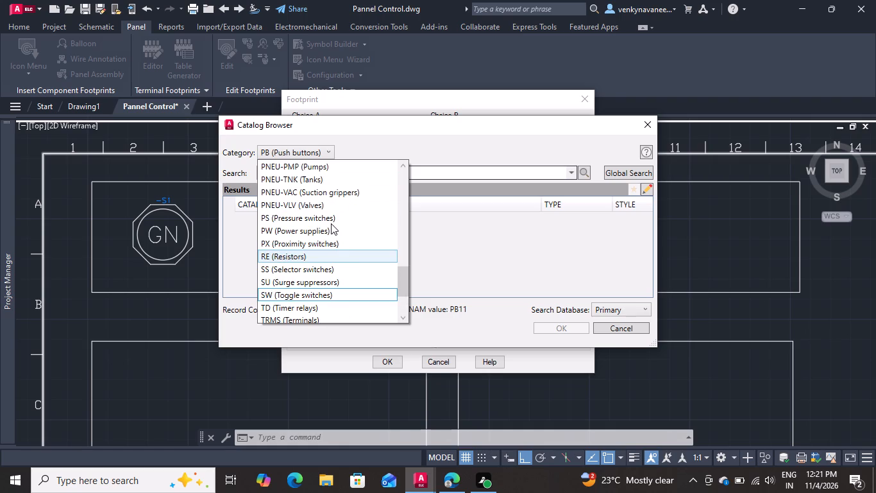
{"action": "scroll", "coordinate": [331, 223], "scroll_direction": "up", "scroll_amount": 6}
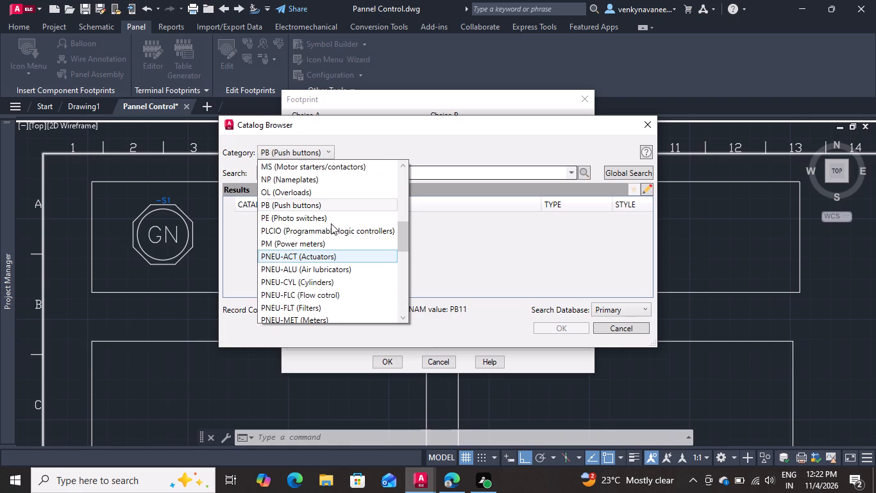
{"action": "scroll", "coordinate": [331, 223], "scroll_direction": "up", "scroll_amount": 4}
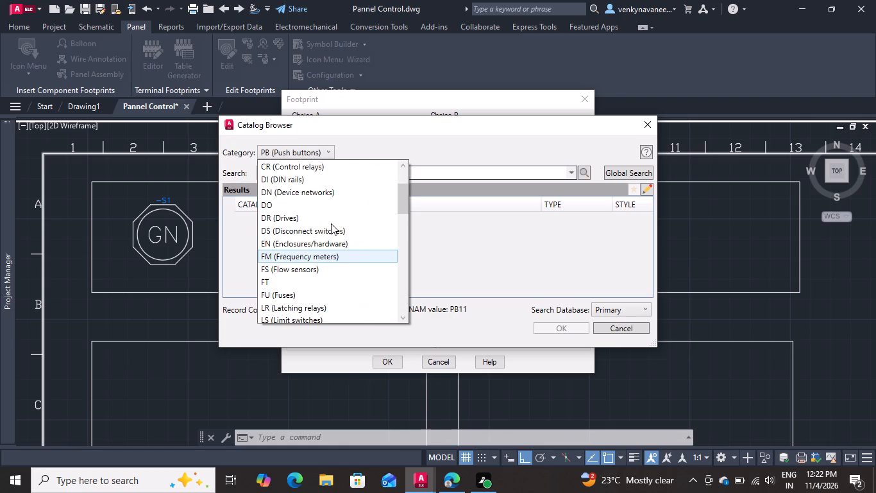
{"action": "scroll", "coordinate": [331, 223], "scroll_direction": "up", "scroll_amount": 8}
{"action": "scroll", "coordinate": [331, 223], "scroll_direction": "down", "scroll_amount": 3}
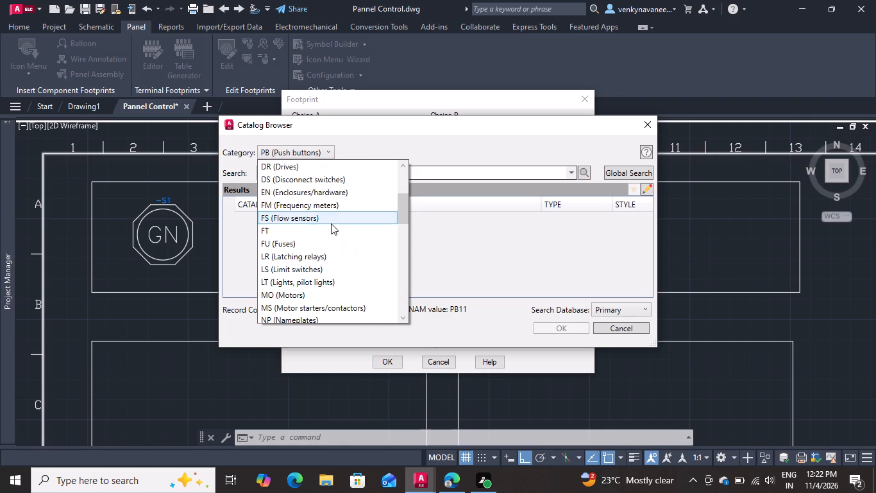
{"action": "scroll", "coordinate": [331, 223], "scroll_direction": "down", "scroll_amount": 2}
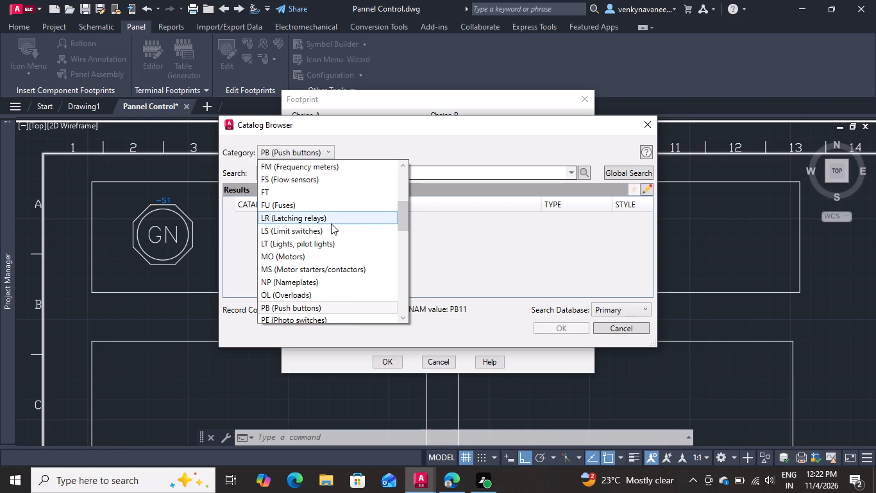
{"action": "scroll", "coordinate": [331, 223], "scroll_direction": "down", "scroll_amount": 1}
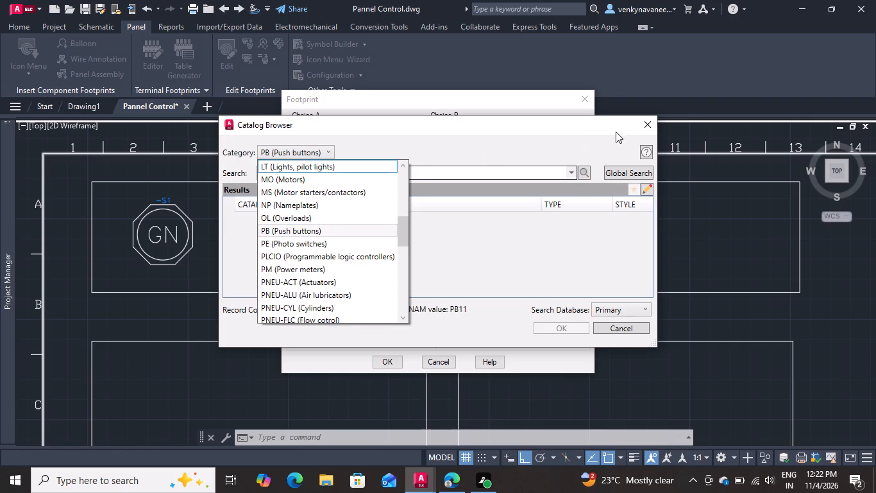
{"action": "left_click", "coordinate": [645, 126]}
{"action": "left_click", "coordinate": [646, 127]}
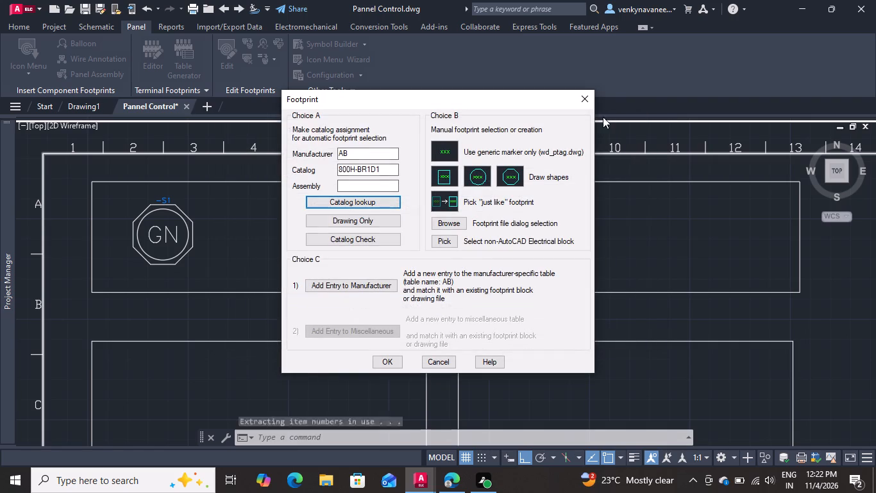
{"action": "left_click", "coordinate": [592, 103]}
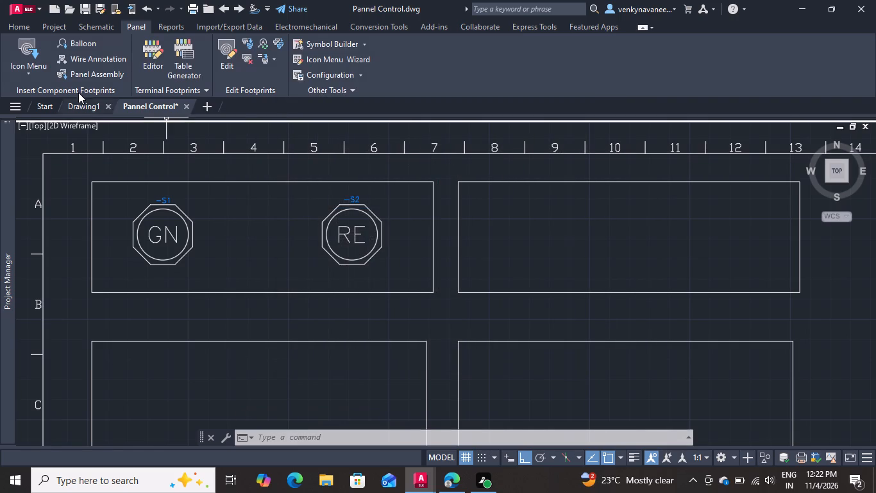
Start a Mushroom Head NO push button footprint and assign it AB catalog number 800T-D2A through the catalog lookup.
{"action": "left_click", "coordinate": [19, 39]}
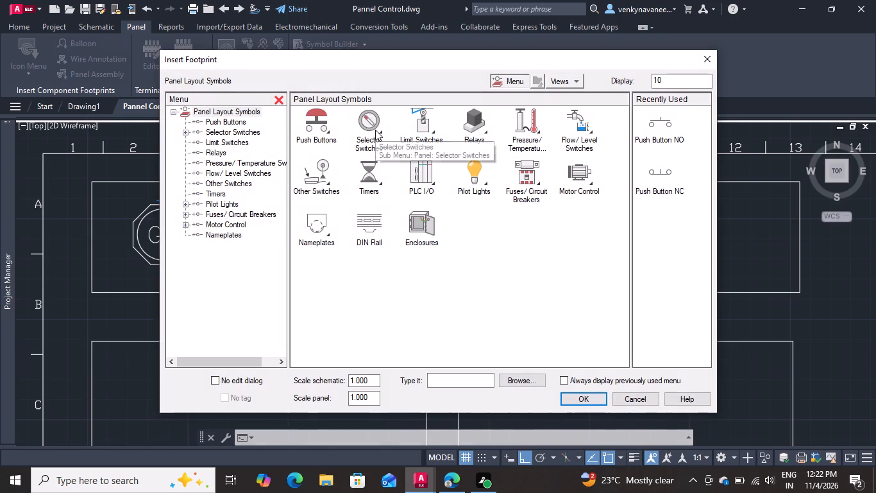
{"action": "left_click", "coordinate": [319, 132]}
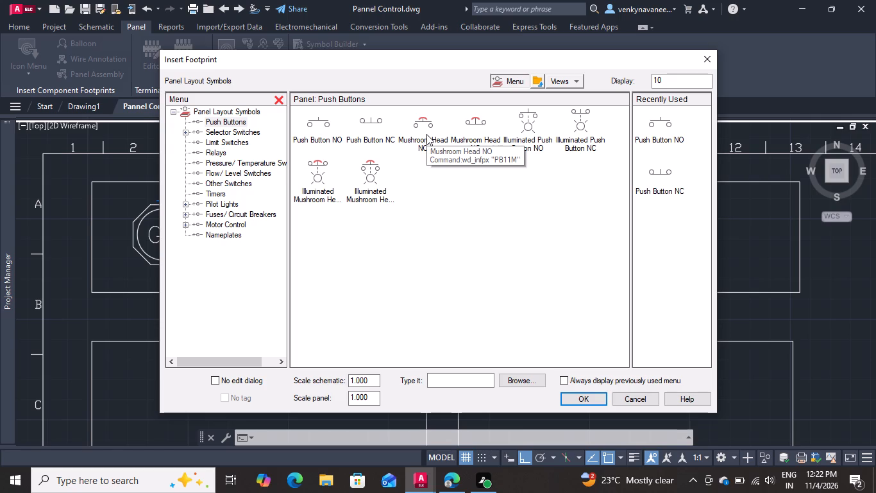
{"action": "left_click", "coordinate": [426, 134]}
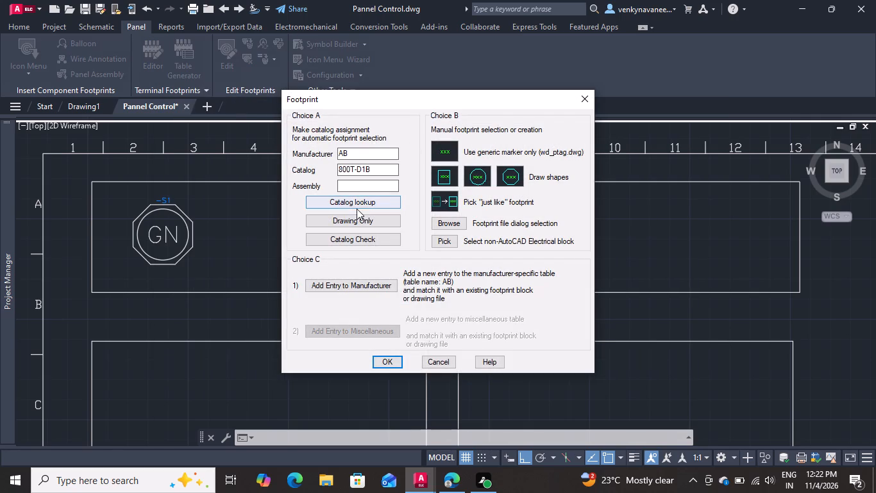
{"action": "left_click", "coordinate": [362, 202]}
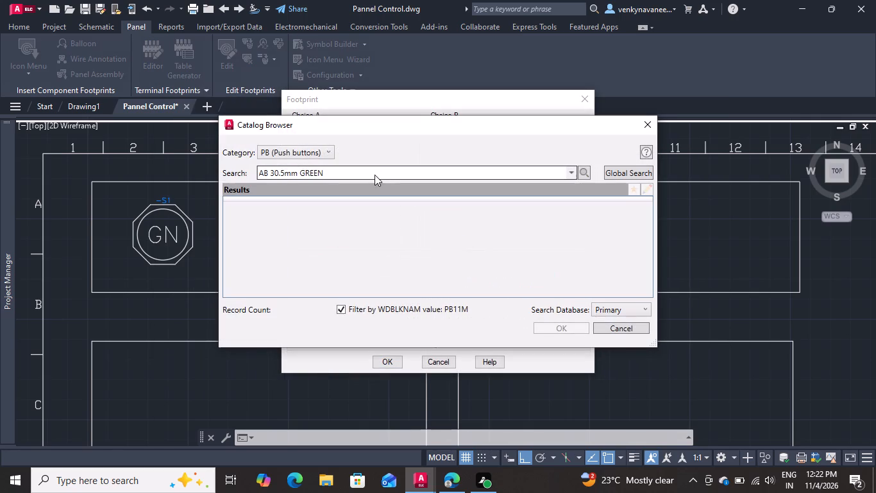
{"action": "left_click_drag", "start_coordinate": [355, 170], "coordinate": [244, 183]}
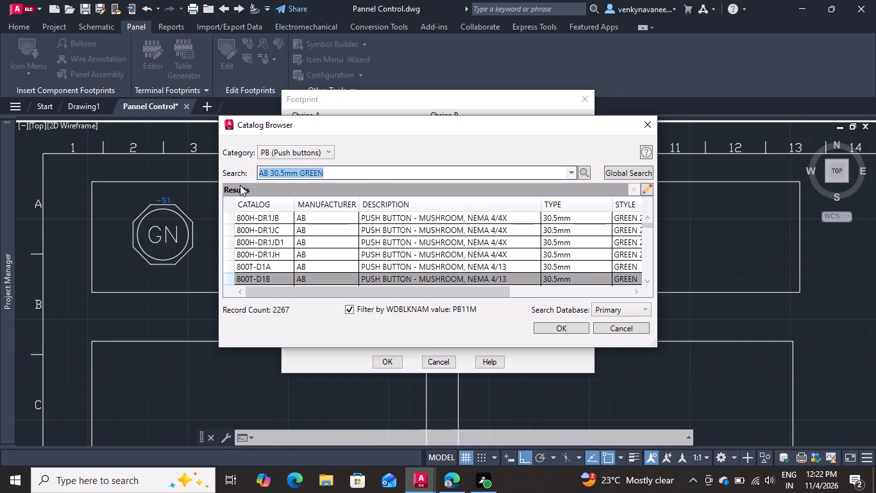
{"action": "key", "text": "8"}
{"action": "type", "text": "00"}
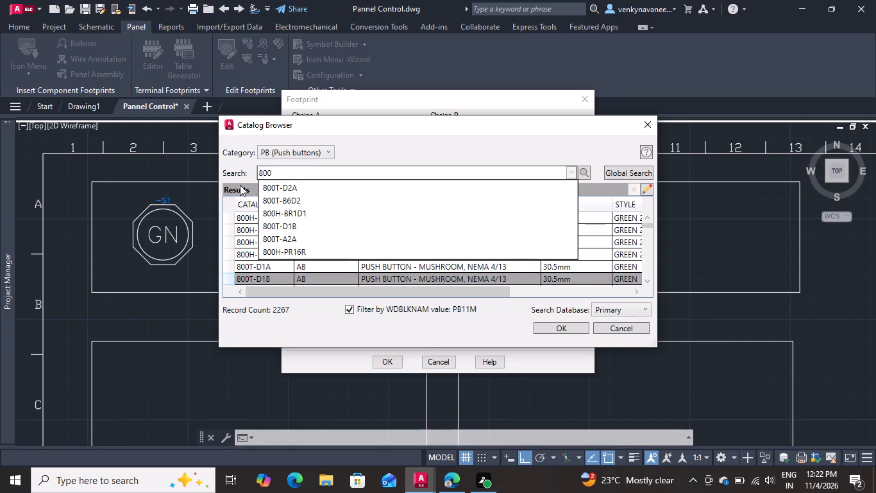
{"action": "key", "text": "t"}
{"action": "key", "text": "minus"}
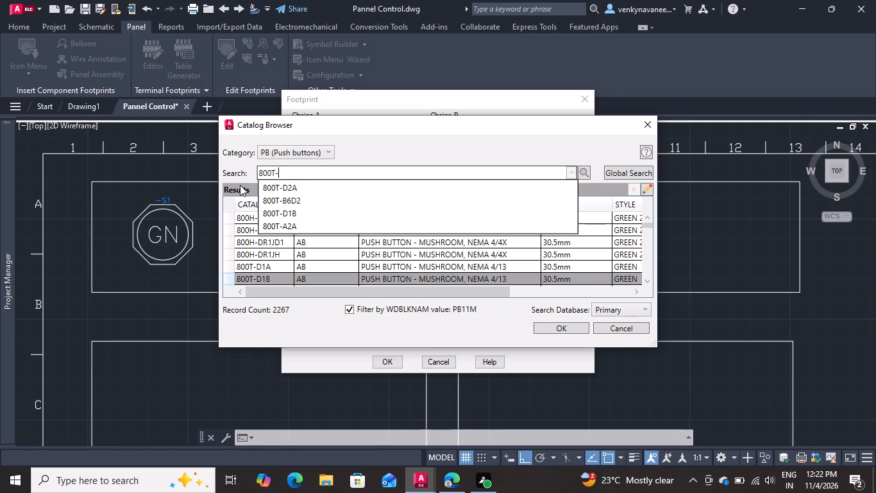
{"action": "type", "text": "D2"}
{"action": "key", "text": "a"}
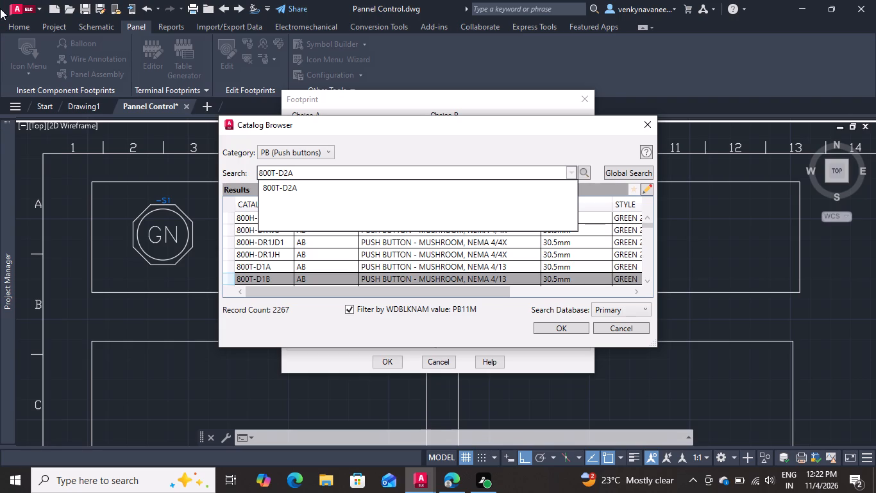
{"action": "left_click", "coordinate": [583, 172]}
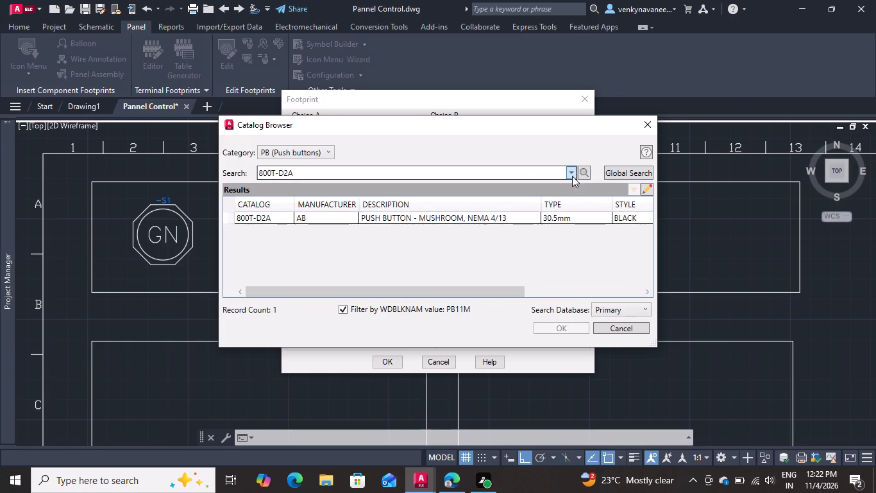
{"action": "left_click", "coordinate": [428, 221]}
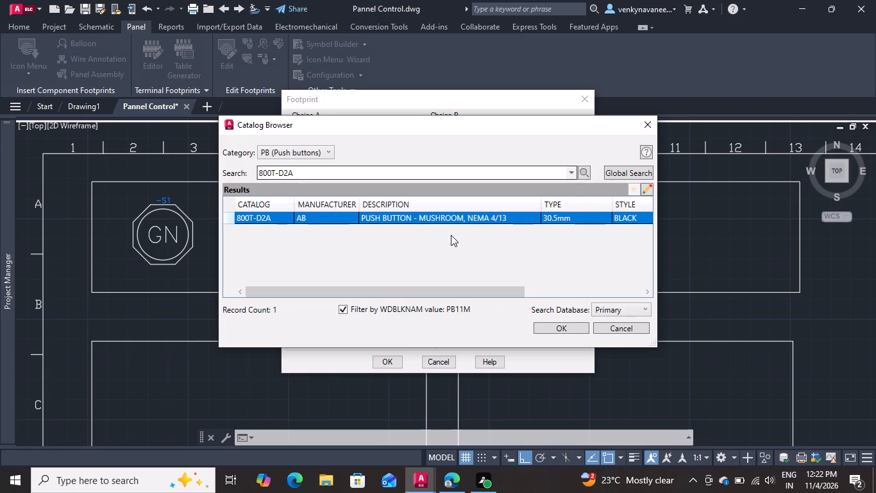
{"action": "left_click", "coordinate": [543, 328]}
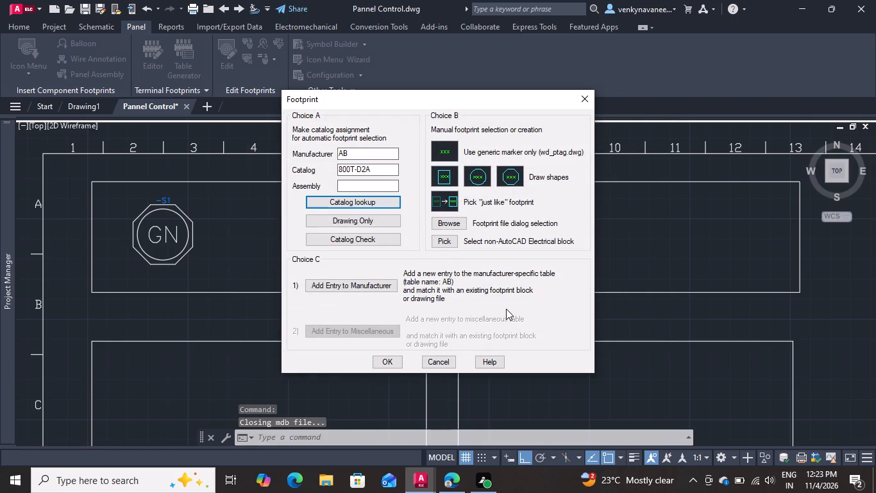
{"action": "left_click", "coordinate": [387, 360]}
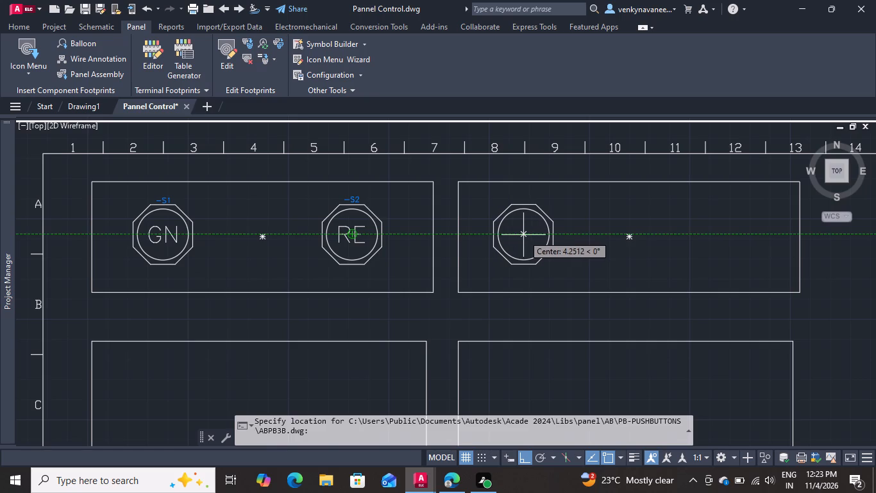
Place the footprint level with -S2, about 4.25 units to its right inside the upper-right rectangle, with 0° rotation.
{"action": "left_click", "coordinate": [523, 235]}
{"action": "left_click", "coordinate": [564, 239]}
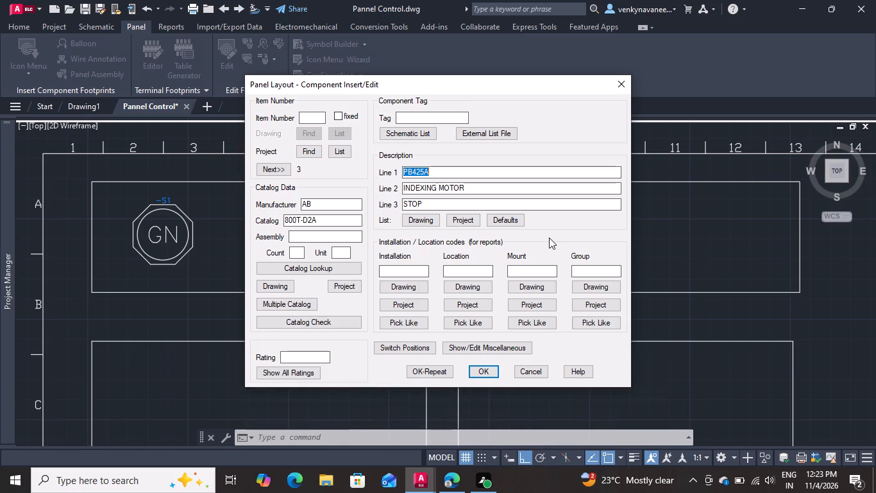
Give the new push button item number 3 and component tag +OS-S3, and accept the data with repeat insertion.
{"action": "left_click", "coordinate": [312, 115]}
{"action": "key", "text": "4"}
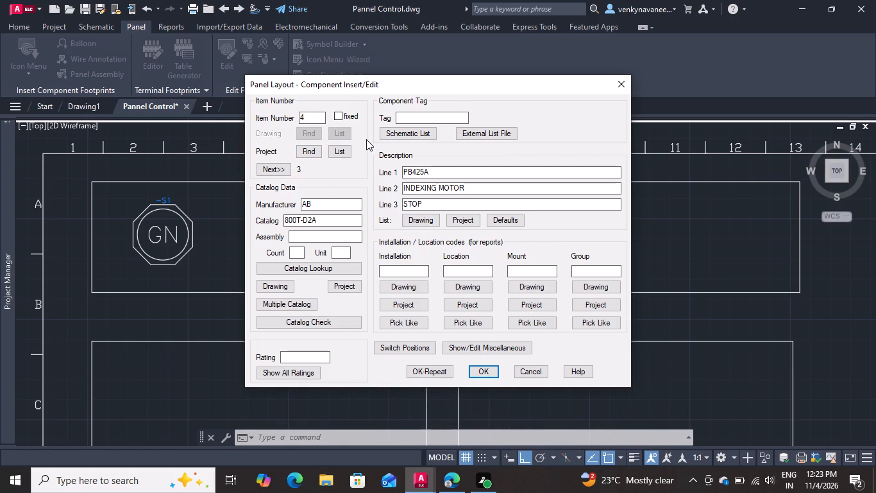
{"action": "key", "text": "BackSpace"}
{"action": "key", "text": "3"}
{"action": "left_click", "coordinate": [421, 117]}
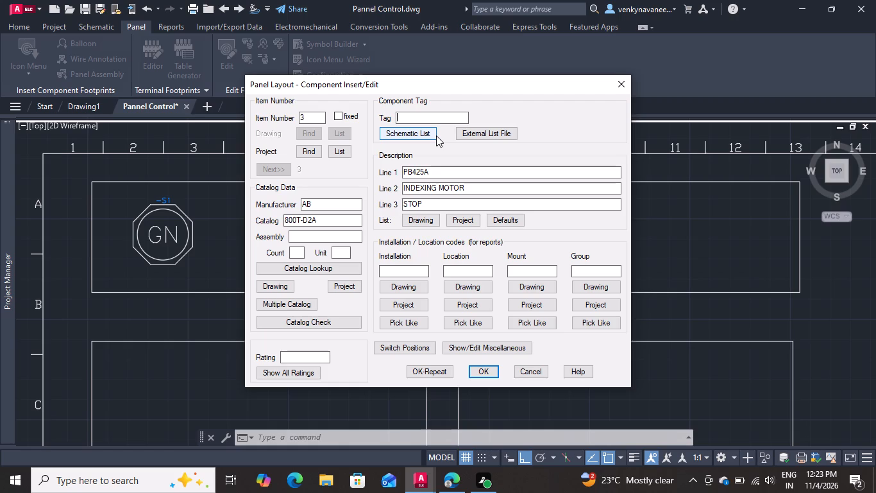
{"action": "key", "text": "shift+plus"}
{"action": "type", "text": "OS"}
{"action": "key", "text": "minus"}
{"action": "type", "text": "S3"}
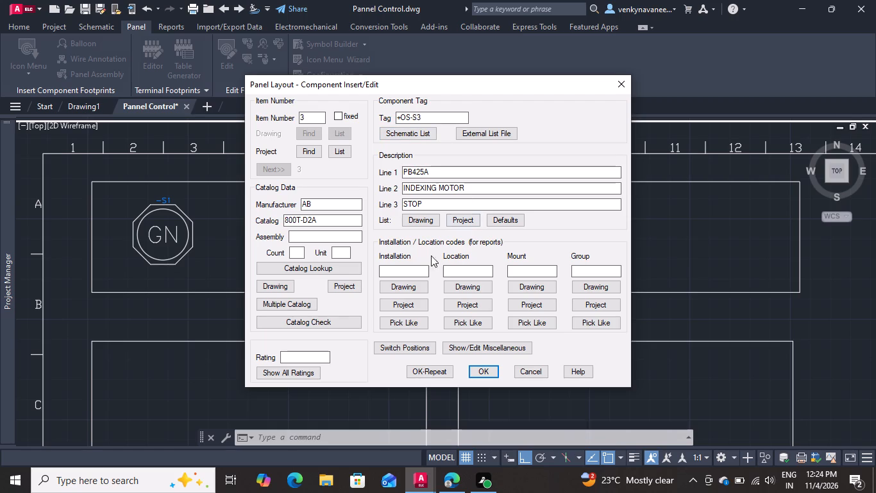
{"action": "left_click", "coordinate": [439, 372]}
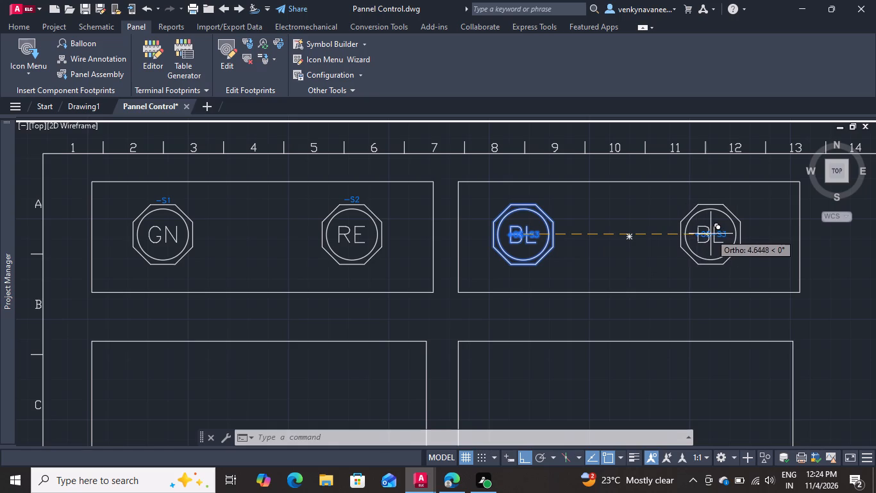
Place the repeated BL push button level with the first one, near the right end of the upper-right rectangle.
{"action": "left_click", "coordinate": [727, 230]}
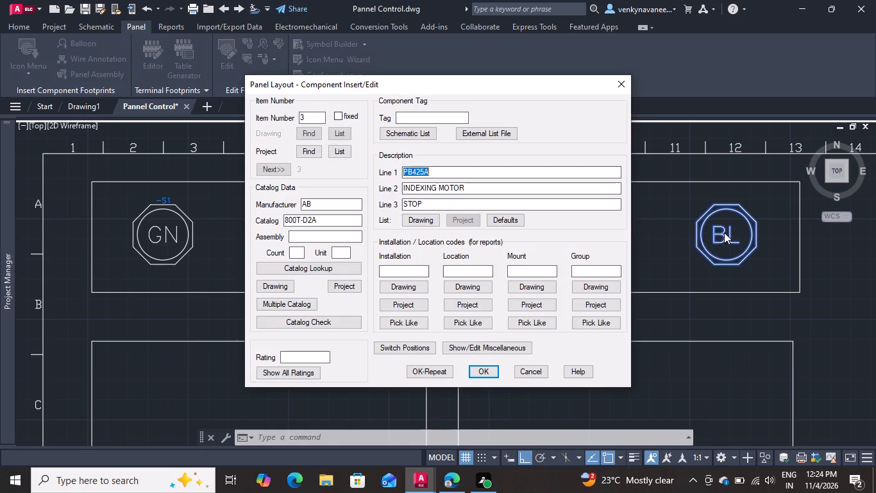
Tag the repeated push button +OS-S4, clear all three of its description lines, and accept the component data.
{"action": "left_click", "coordinate": [420, 120]}
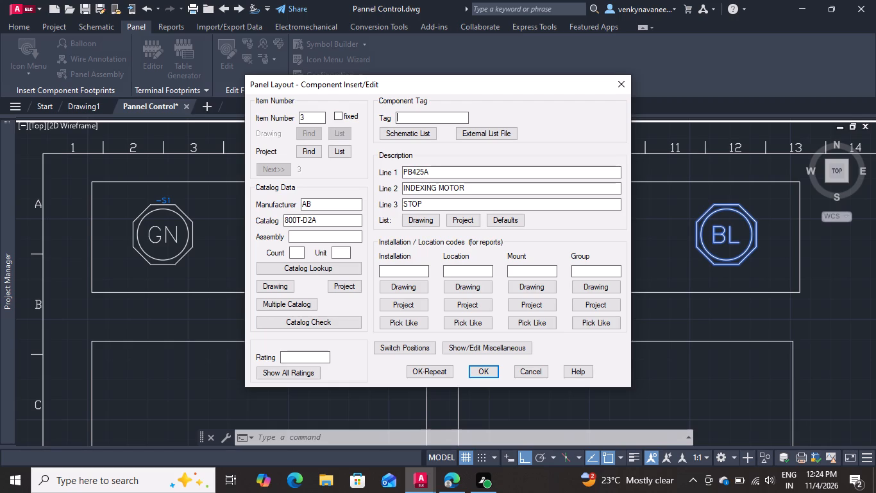
{"action": "key", "text": "shift+plus"}
{"action": "type", "text": "OS"}
{"action": "key", "text": "minus"}
{"action": "type", "text": "S4"}
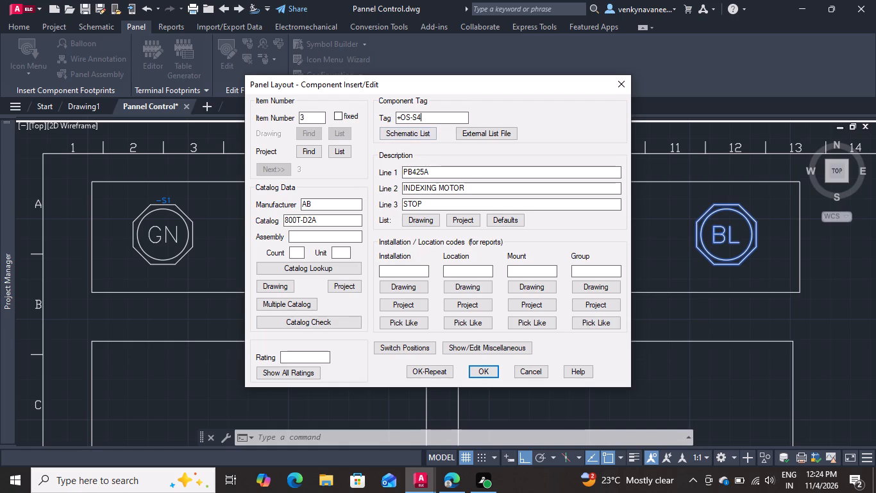
{"action": "left_click_drag", "start_coordinate": [476, 191], "coordinate": [347, 212]}
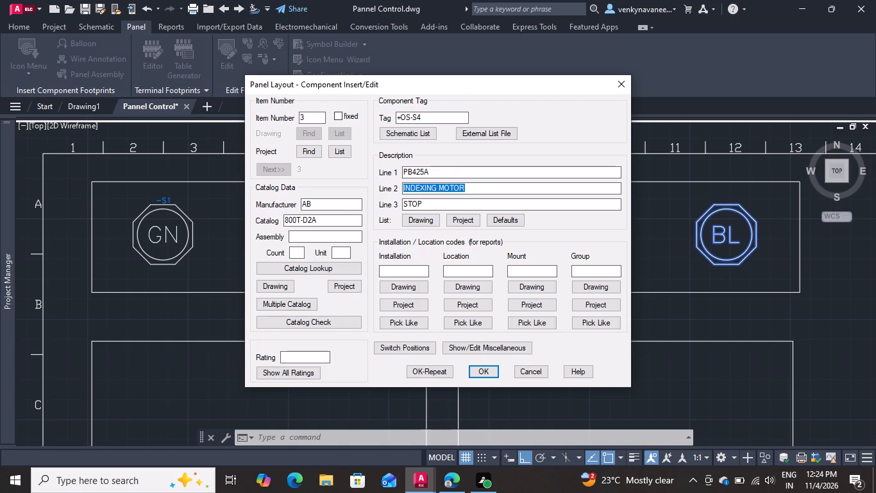
{"action": "key", "text": "BackSpace"}
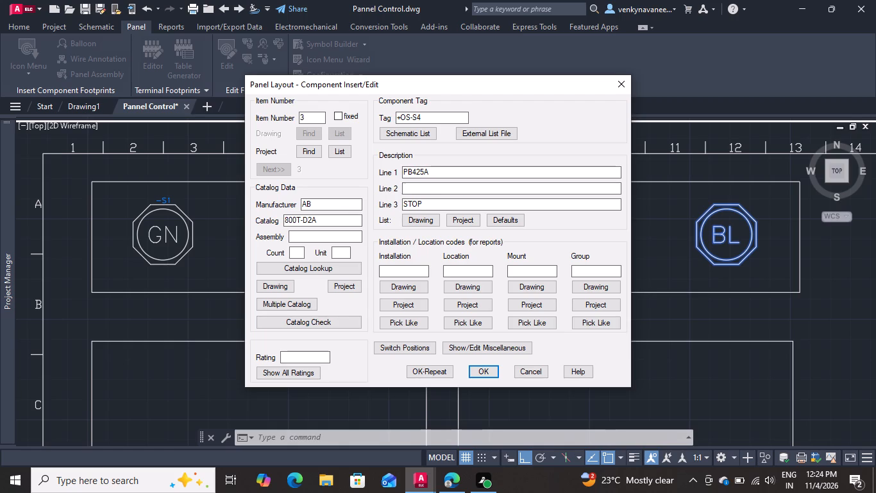
{"action": "left_click_drag", "start_coordinate": [437, 171], "coordinate": [357, 198]}
{"action": "key", "text": "BackSpace"}
{"action": "left_click_drag", "start_coordinate": [428, 203], "coordinate": [360, 218]}
{"action": "key", "text": "BackSpace"}
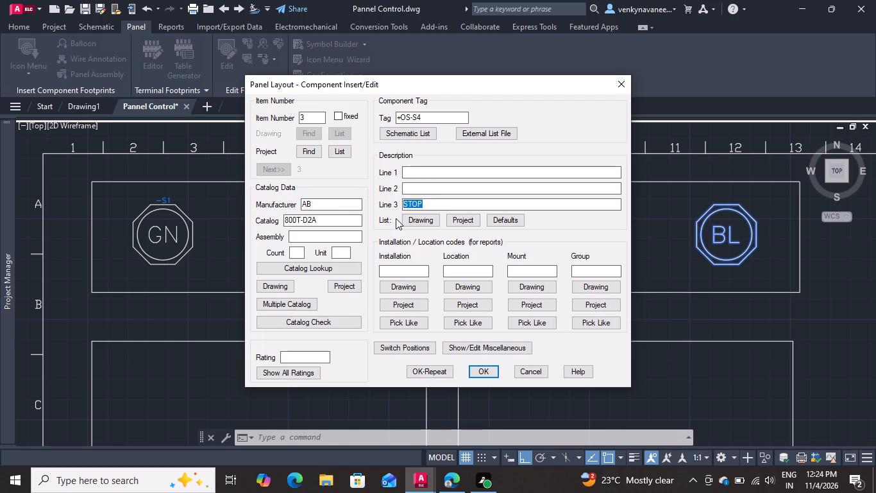
{"action": "key", "text": "BackSpace"}
{"action": "left_click", "coordinate": [473, 371]}
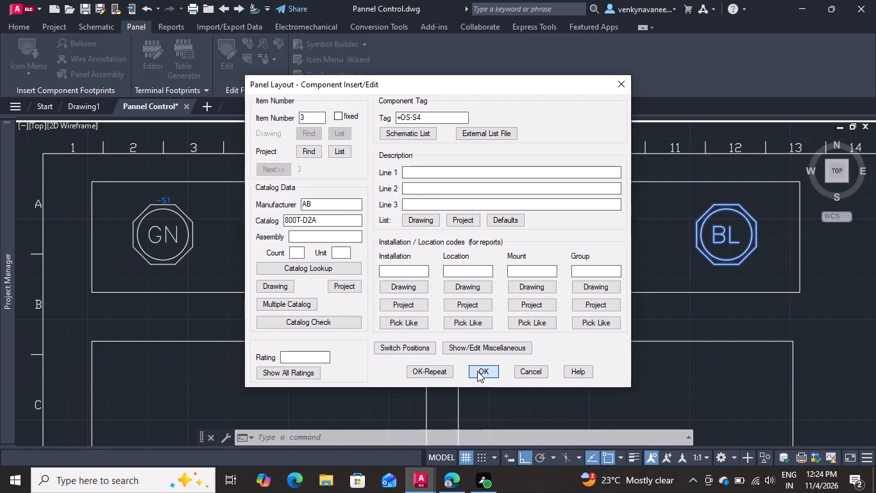
Move the +OS-S3 tag text straight up from the BL button's centre to just above its octagon.
{"action": "scroll", "coordinate": [512, 242], "scroll_direction": "up", "scroll_amount": 2}
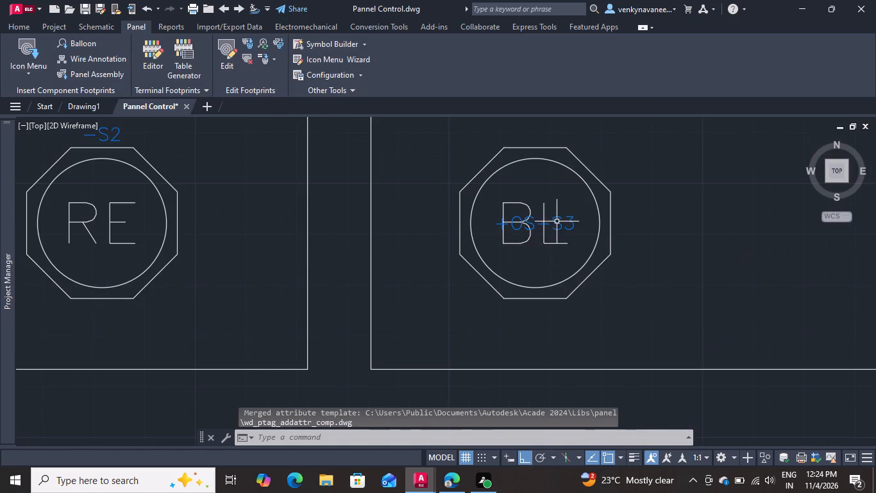
{"action": "left_click", "coordinate": [557, 221]}
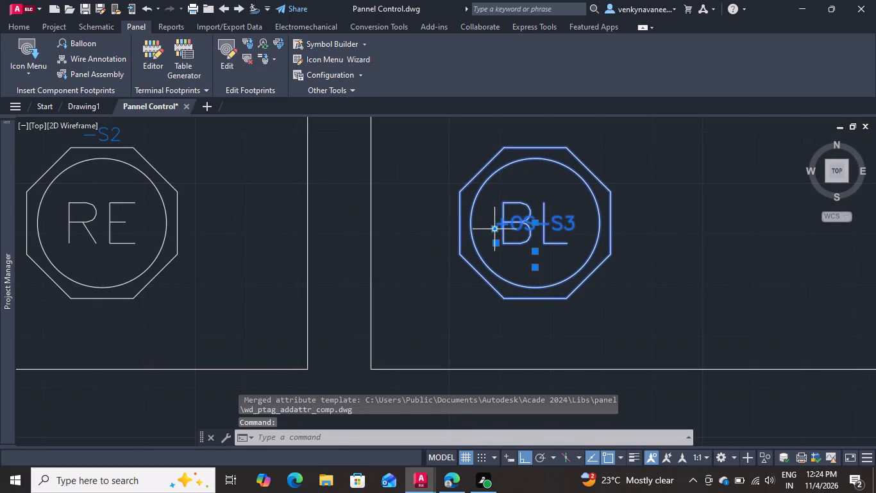
{"action": "left_click", "coordinate": [490, 227]}
{"action": "left_click", "coordinate": [489, 230]}
{"action": "left_click", "coordinate": [491, 230]}
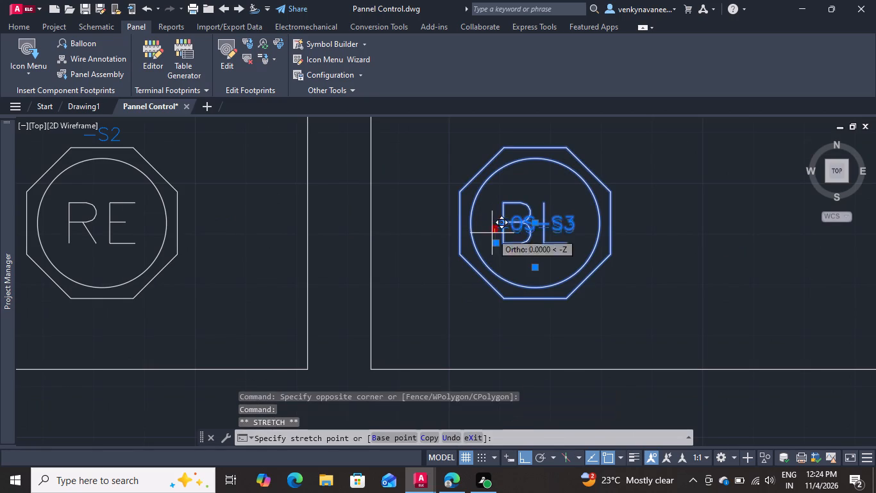
{"action": "scroll", "coordinate": [489, 259], "scroll_direction": "down", "scroll_amount": 2}
{"action": "scroll", "coordinate": [486, 212], "scroll_direction": "up", "scroll_amount": 2}
{"action": "left_click", "coordinate": [486, 212]}
Move the +OS-S4 tag text straight up to just above its BL octagon, level with the +OS-S3 tag.
{"action": "scroll", "coordinate": [456, 236], "scroll_direction": "down", "scroll_amount": 1}
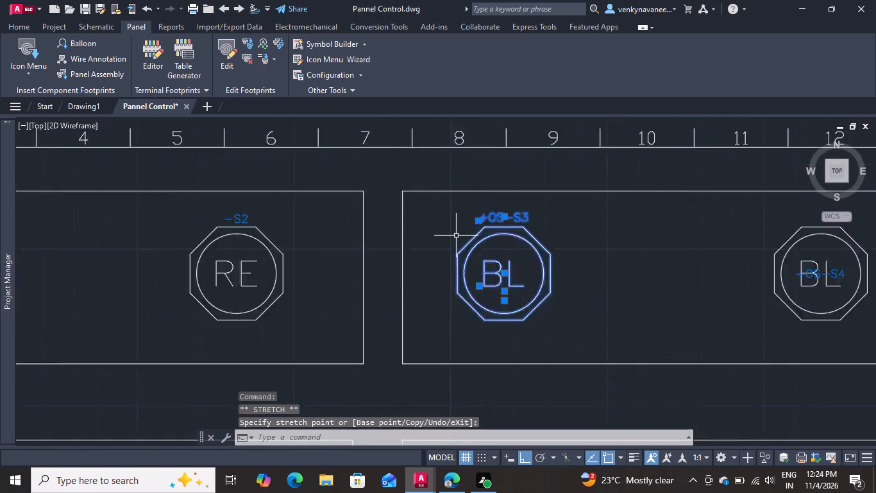
{"action": "scroll", "coordinate": [455, 238], "scroll_direction": "down", "scroll_amount": 2}
{"action": "scroll", "coordinate": [587, 254], "scroll_direction": "up", "scroll_amount": 3}
{"action": "left_click", "coordinate": [628, 250]}
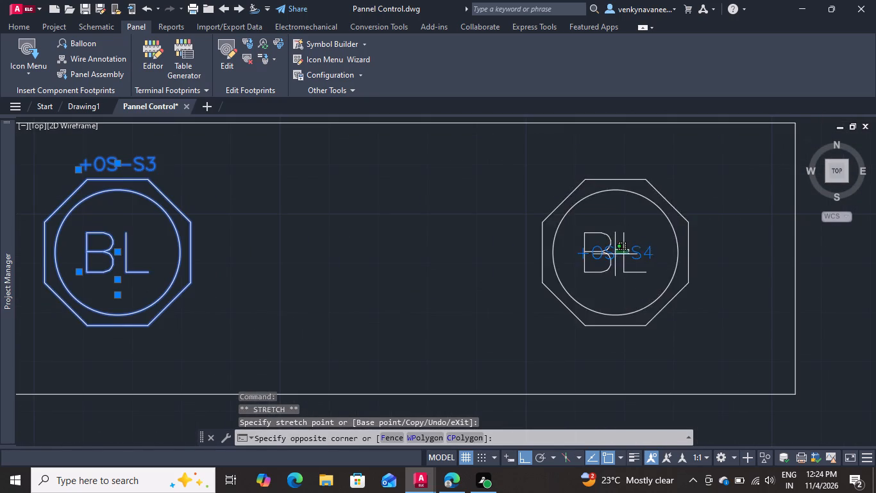
{"action": "left_click", "coordinate": [644, 255]}
{"action": "left_click", "coordinate": [639, 256]}
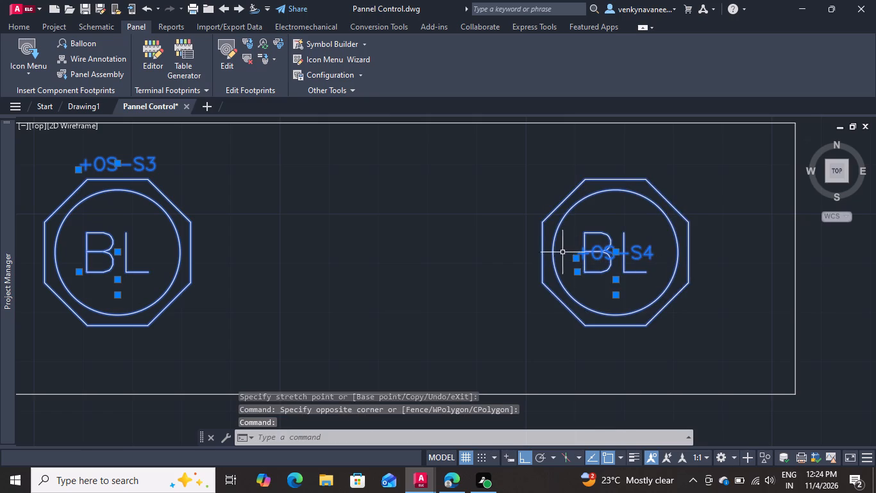
{"action": "left_click", "coordinate": [575, 257]}
{"action": "left_click", "coordinate": [561, 171]}
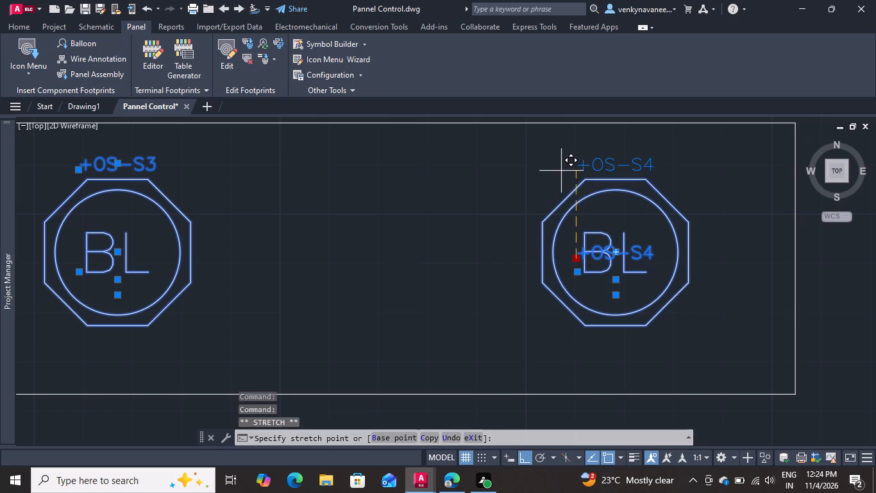
{"action": "key", "text": "Escape"}
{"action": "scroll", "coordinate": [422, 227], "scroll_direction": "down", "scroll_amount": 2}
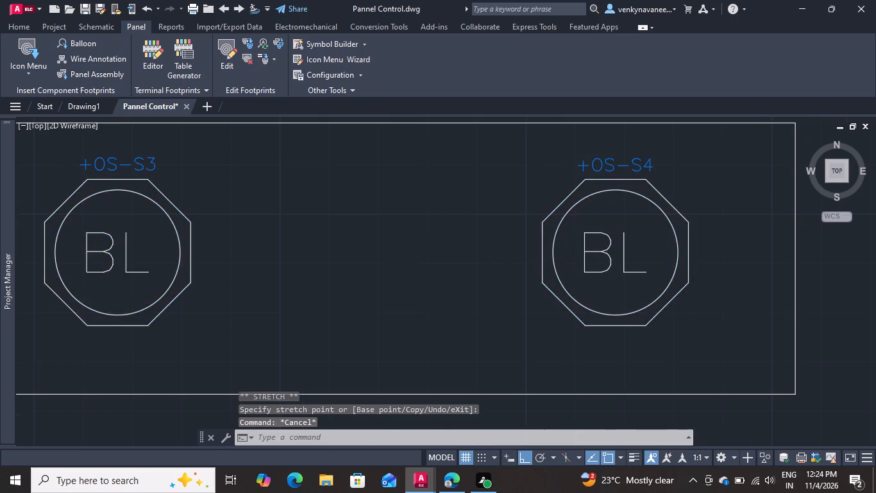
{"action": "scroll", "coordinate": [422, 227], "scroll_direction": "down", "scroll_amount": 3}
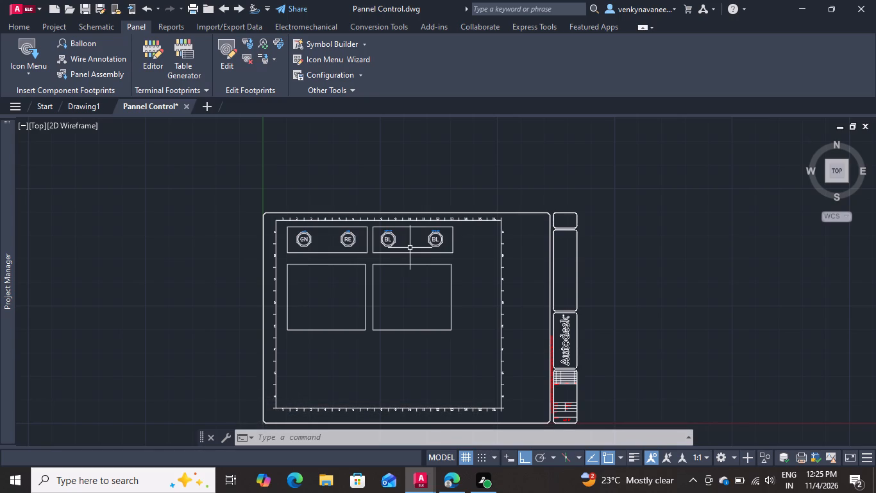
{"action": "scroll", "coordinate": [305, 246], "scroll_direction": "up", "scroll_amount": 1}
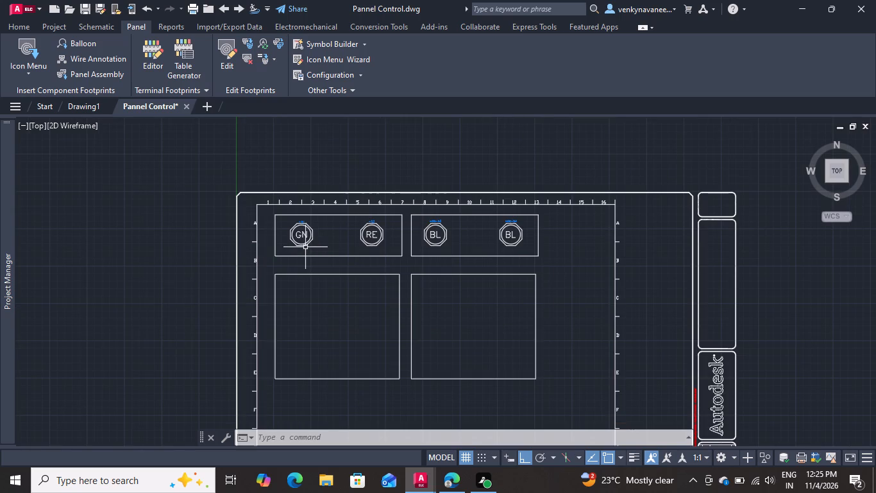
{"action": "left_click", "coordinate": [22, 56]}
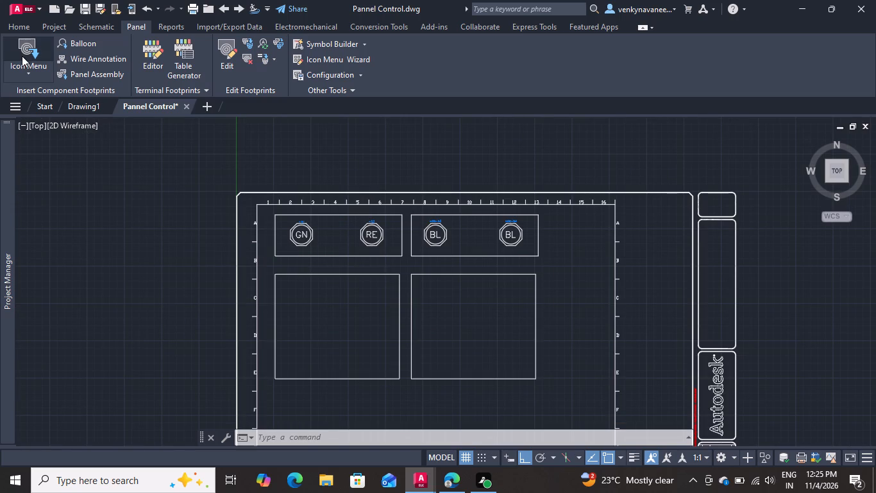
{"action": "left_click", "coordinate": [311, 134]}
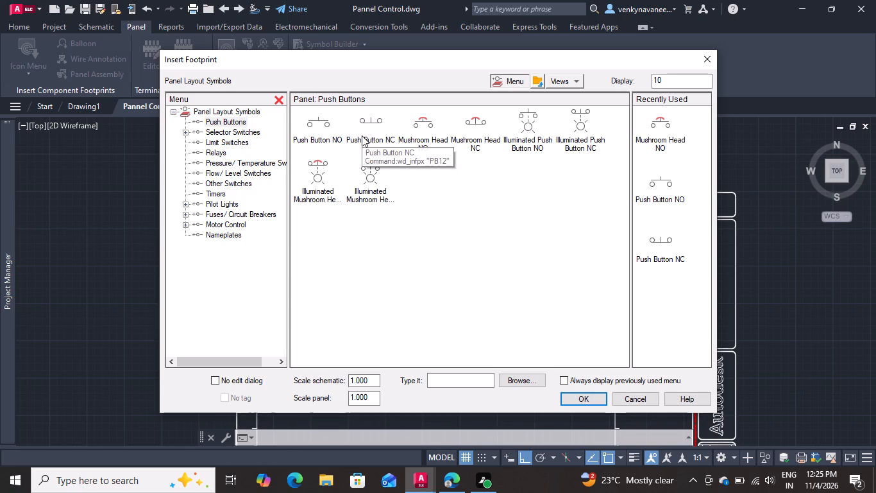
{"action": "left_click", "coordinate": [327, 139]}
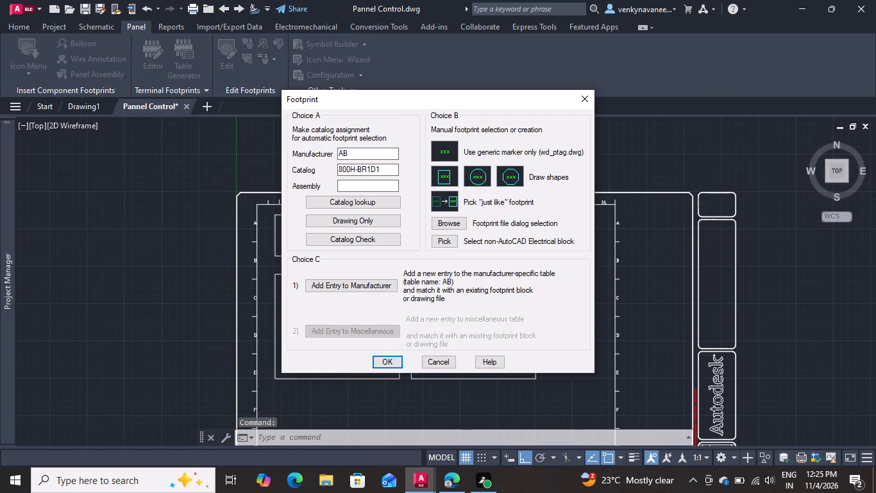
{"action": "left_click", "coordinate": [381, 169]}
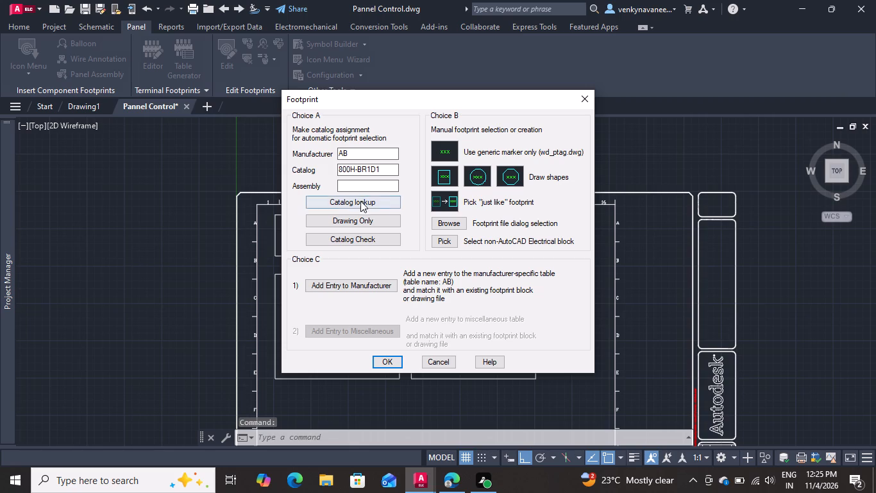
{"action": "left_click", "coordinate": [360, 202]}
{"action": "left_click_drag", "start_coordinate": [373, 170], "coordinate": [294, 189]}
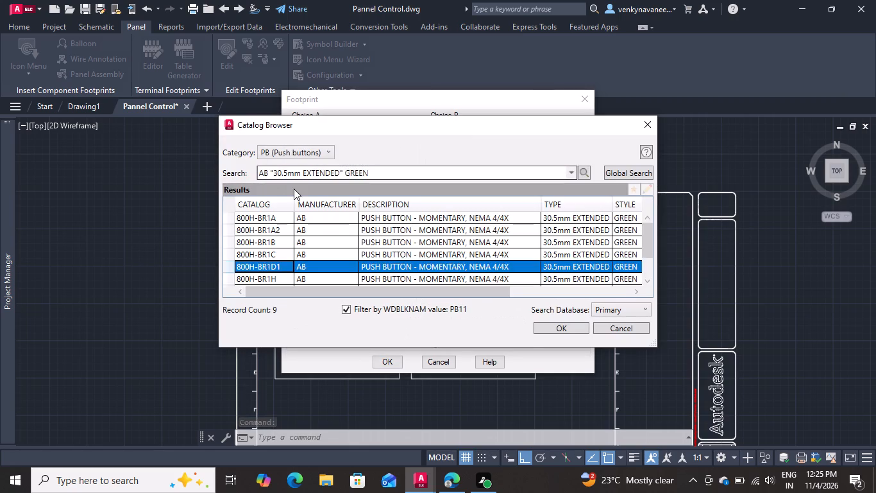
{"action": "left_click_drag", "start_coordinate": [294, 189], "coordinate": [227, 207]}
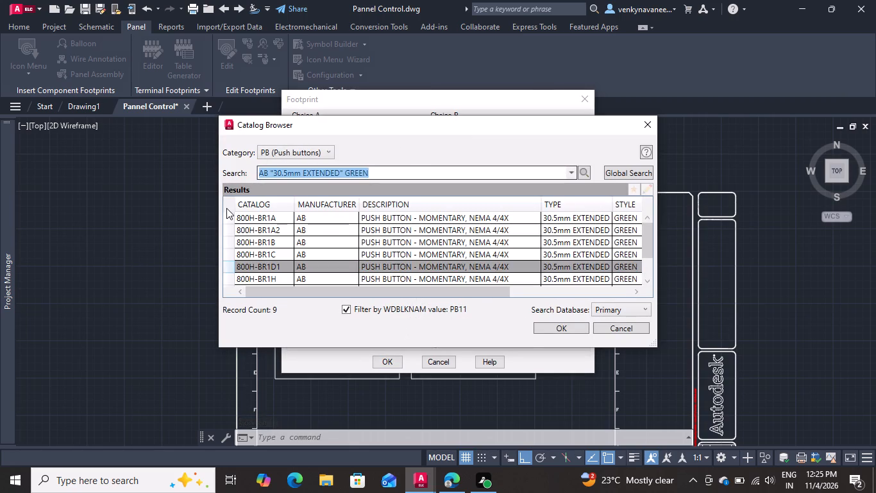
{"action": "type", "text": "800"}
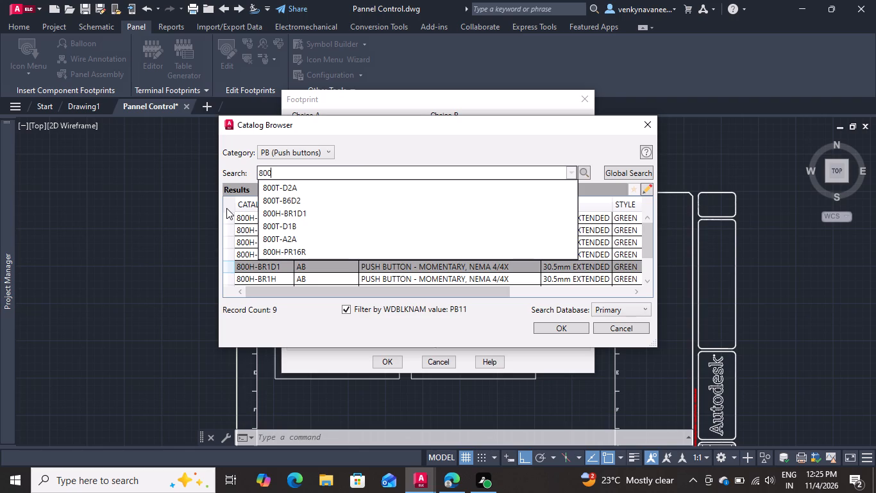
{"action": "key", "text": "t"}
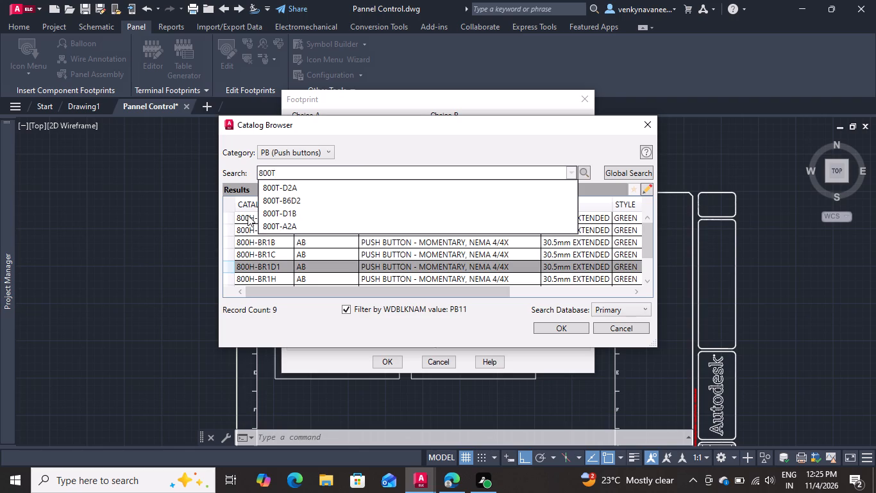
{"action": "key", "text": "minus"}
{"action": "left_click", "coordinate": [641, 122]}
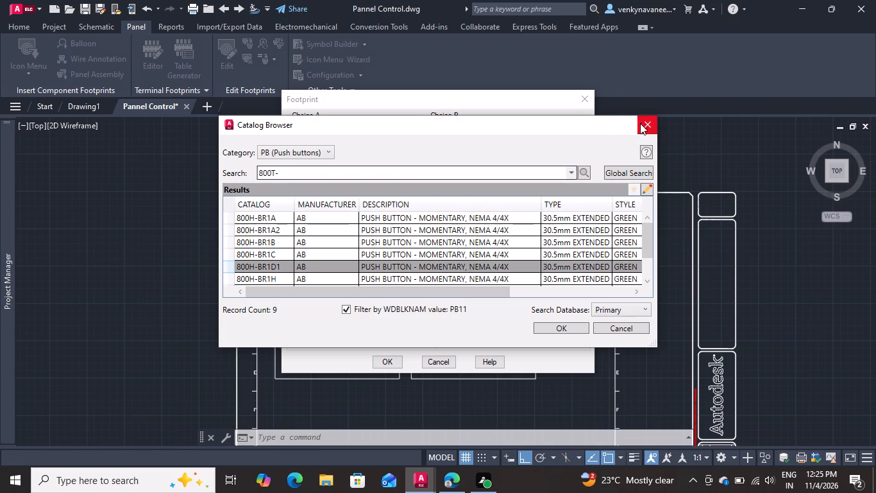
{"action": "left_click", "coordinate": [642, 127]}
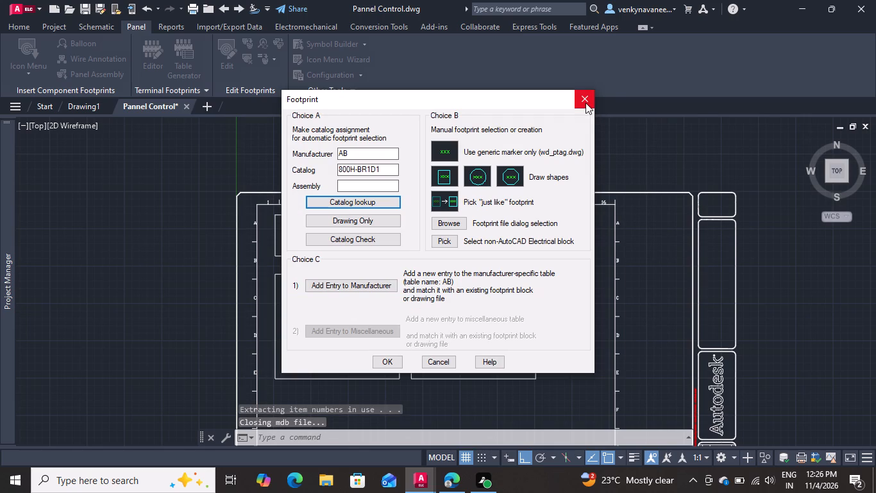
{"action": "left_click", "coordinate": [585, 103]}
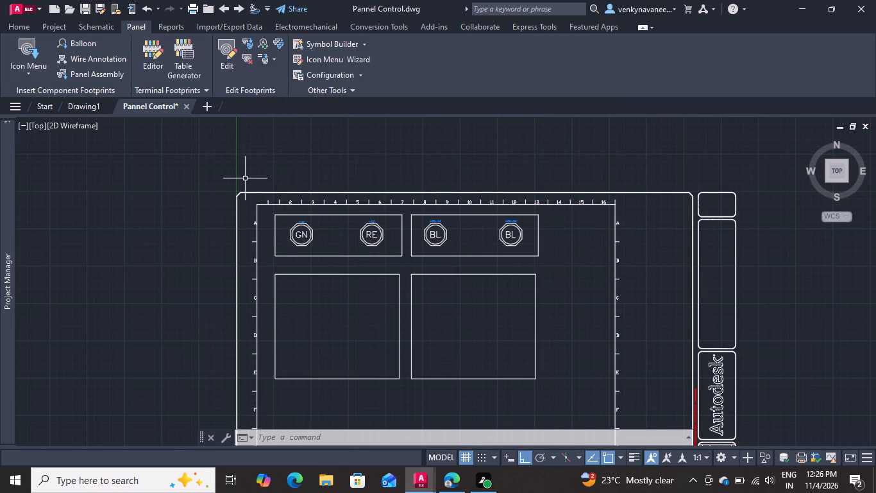
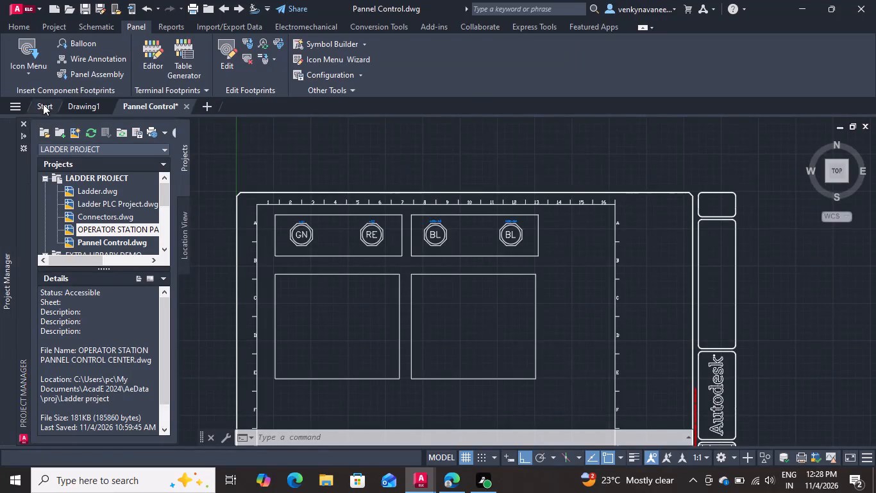
Start inserting a Push Button NO panel footprint and open the catalog lookup for its catalog assignment.
{"action": "left_click", "coordinate": [225, 160]}
{"action": "left_click", "coordinate": [201, 175]}
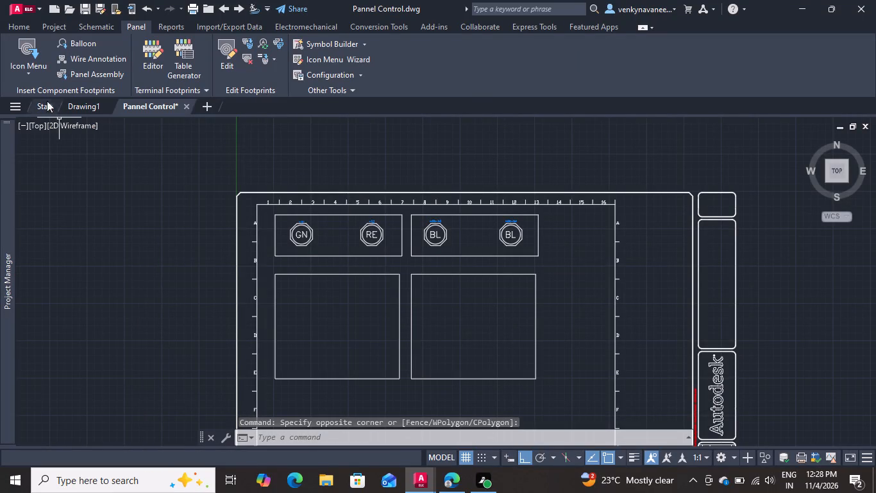
{"action": "left_click", "coordinate": [19, 46]}
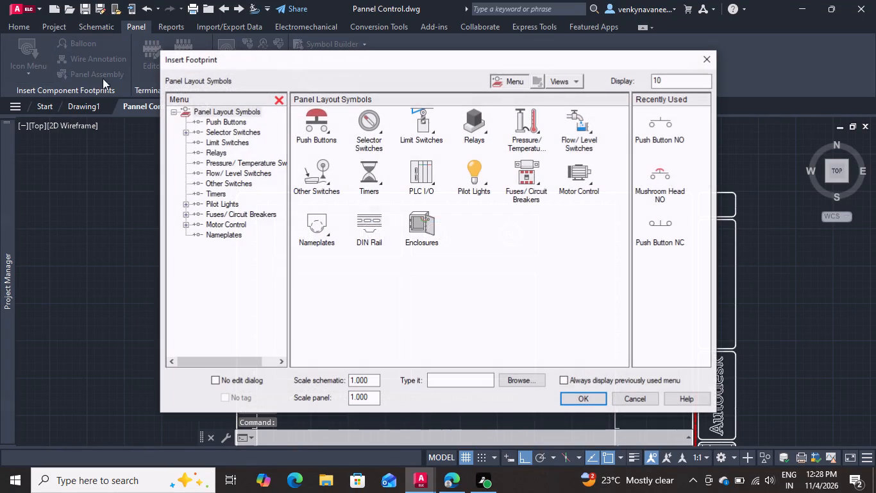
{"action": "left_click", "coordinate": [323, 127]}
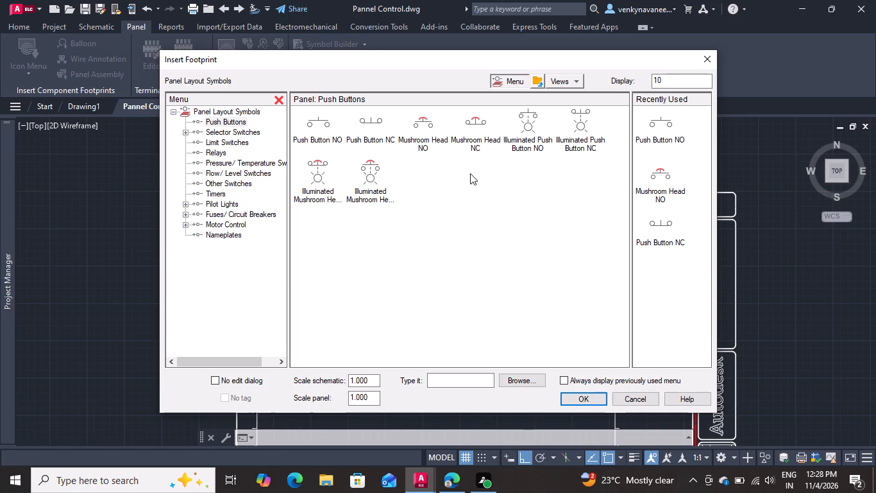
{"action": "left_click", "coordinate": [315, 147]}
{"action": "left_click", "coordinate": [331, 131]}
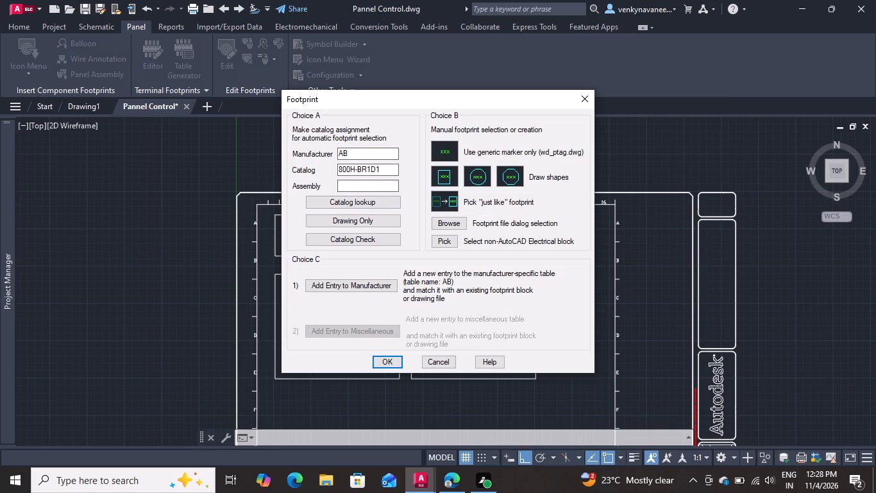
{"action": "left_click", "coordinate": [363, 202]}
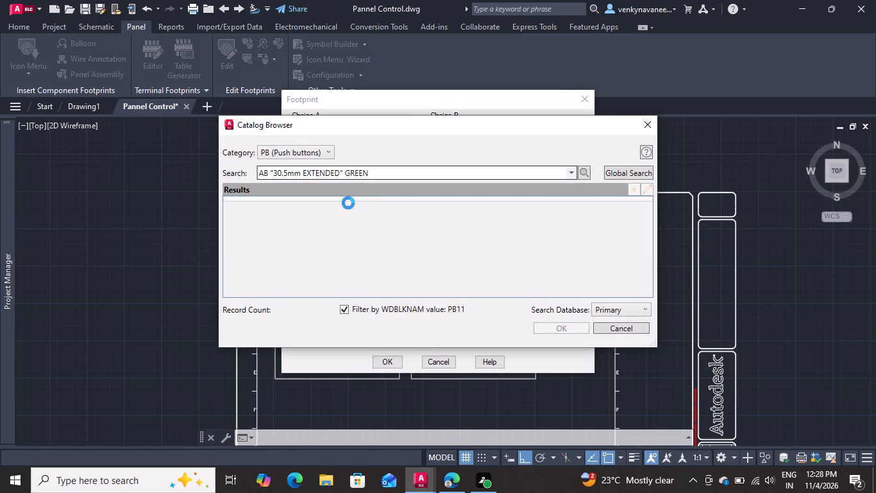
Search the PB (Push buttons) catalog category for 800MR-QB24AA2K.
{"action": "left_click_drag", "start_coordinate": [383, 175], "coordinate": [204, 193]}
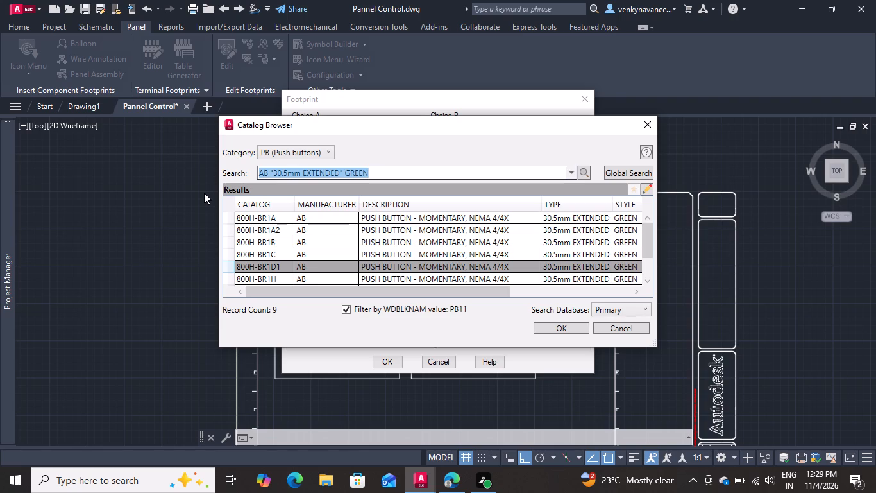
{"action": "type", "text": "800M"}
{"action": "key", "text": "r"}
{"action": "key", "text": "minus"}
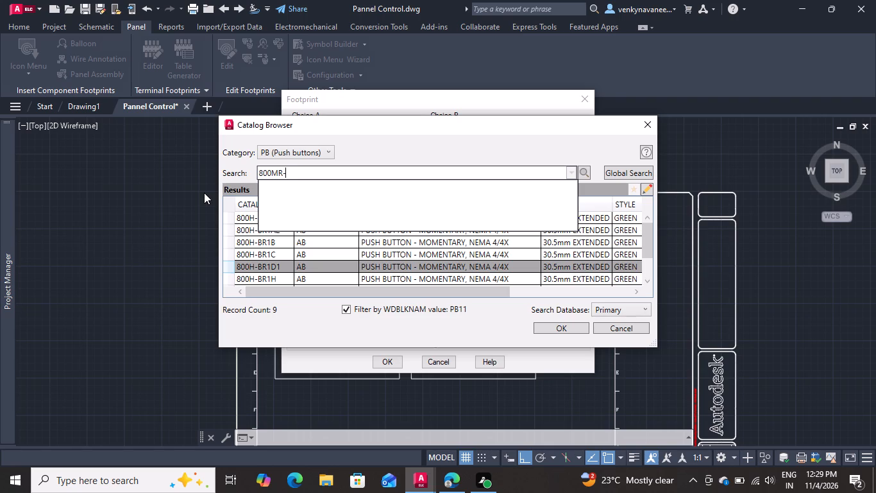
{"action": "type", "text": "QB24"}
{"action": "type", "text": "AA2"}
{"action": "key", "text": "k"}
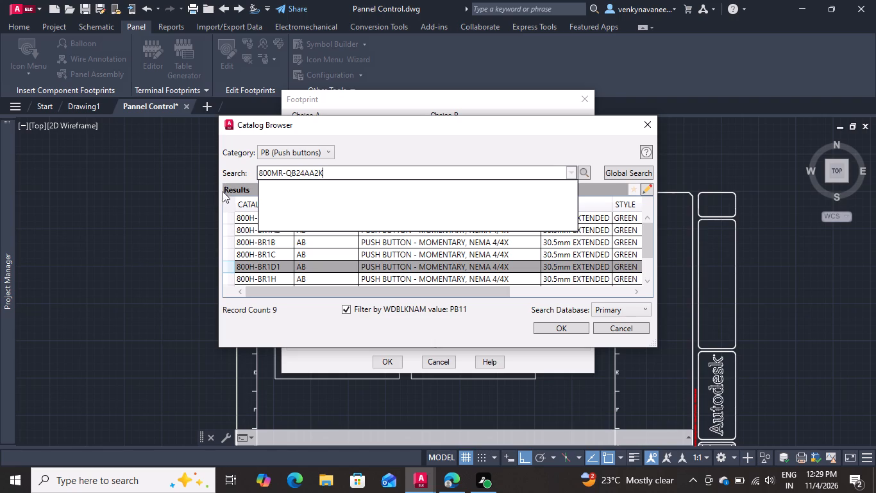
{"action": "left_click", "coordinate": [584, 173]}
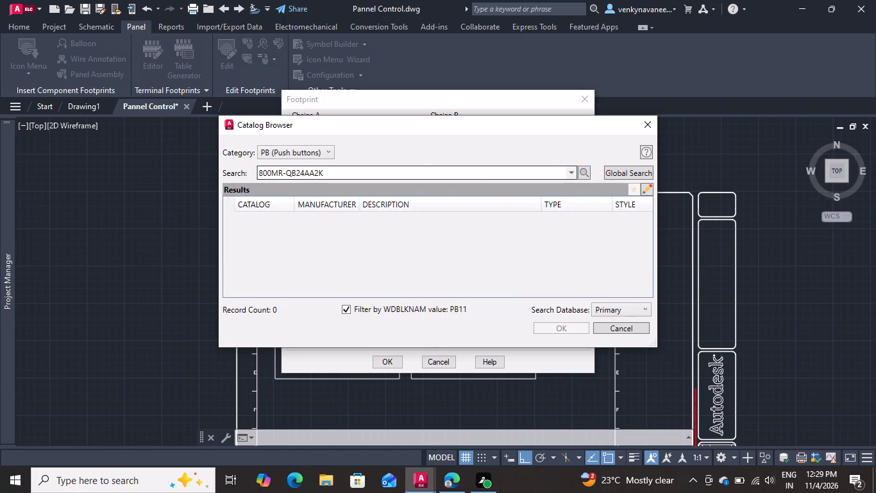
Copy the catalog number 800MR-QB24AA2K and search for it in the AM (Ammeters) category.
{"action": "left_click_drag", "start_coordinate": [331, 171], "coordinate": [257, 180]}
{"action": "right_click", "coordinate": [277, 171]}
{"action": "left_click", "coordinate": [298, 191]}
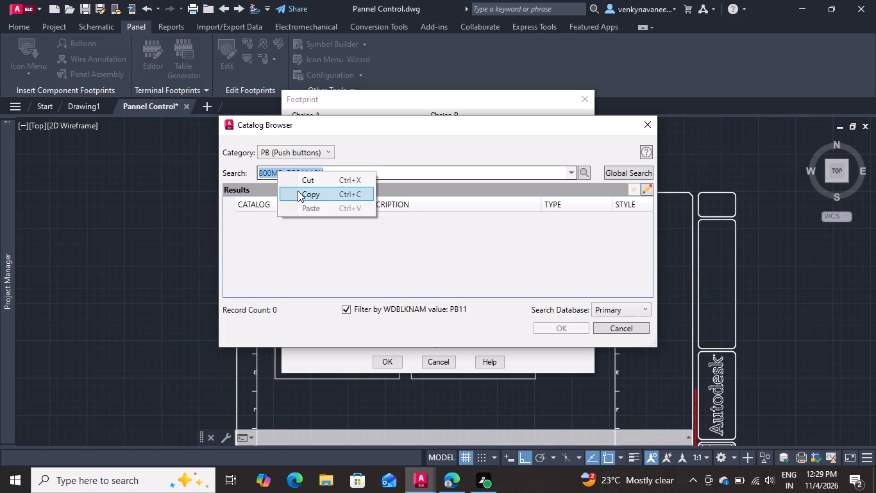
{"action": "left_click", "coordinate": [318, 155]}
{"action": "scroll", "coordinate": [301, 169], "scroll_direction": "up", "scroll_amount": 4}
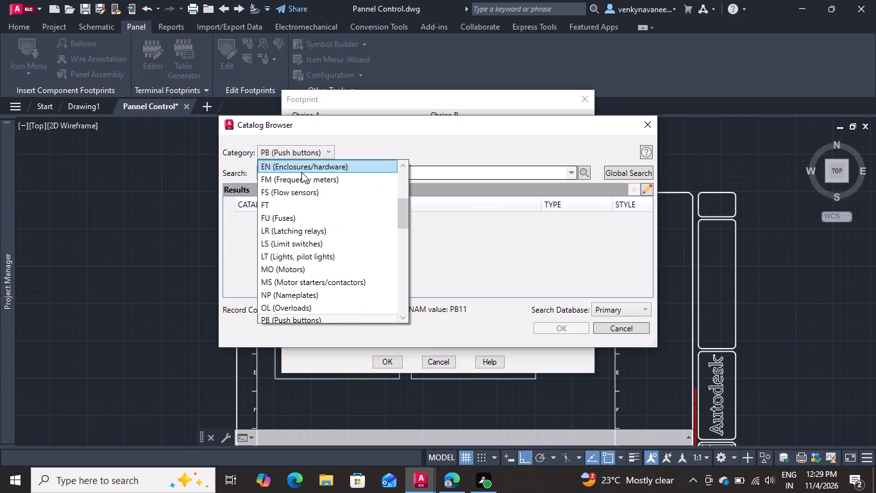
{"action": "scroll", "coordinate": [301, 172], "scroll_direction": "up", "scroll_amount": 13}
{"action": "left_click", "coordinate": [309, 163]}
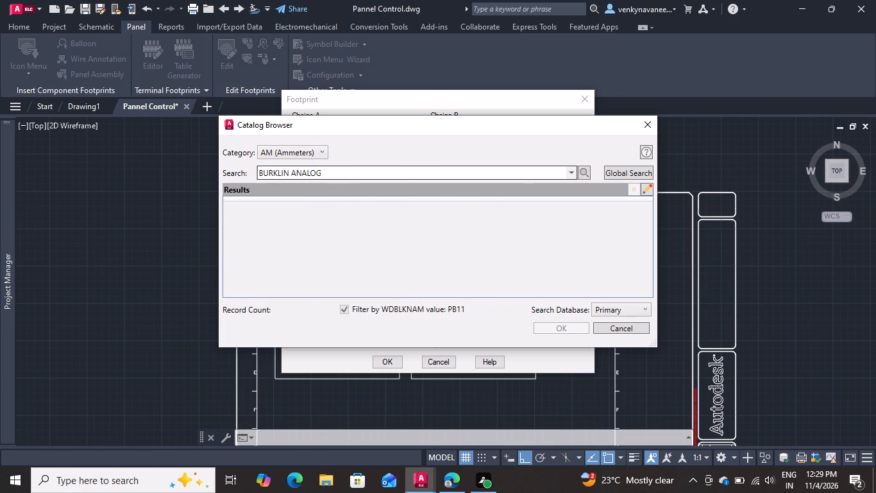
{"action": "left_click_drag", "start_coordinate": [360, 169], "coordinate": [251, 177]}
{"action": "right_click", "coordinate": [344, 171]}
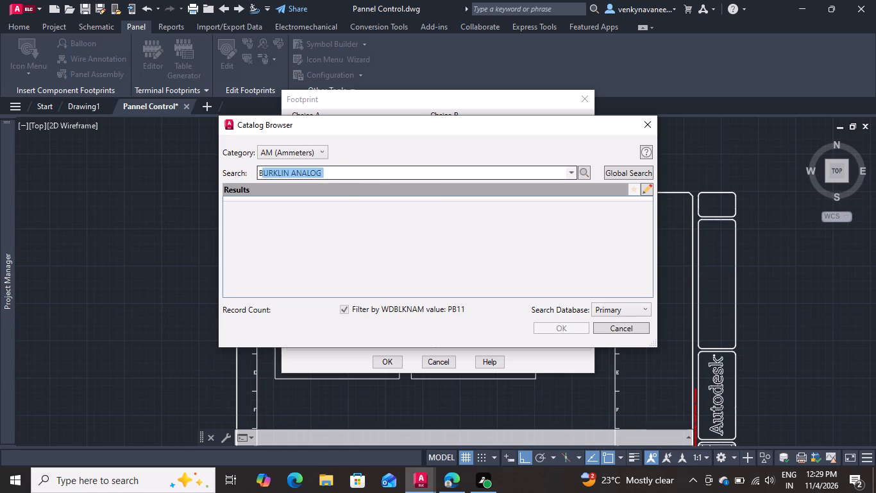
{"action": "left_click_drag", "start_coordinate": [335, 175], "coordinate": [240, 186]}
{"action": "key", "text": "ctrl+v"}
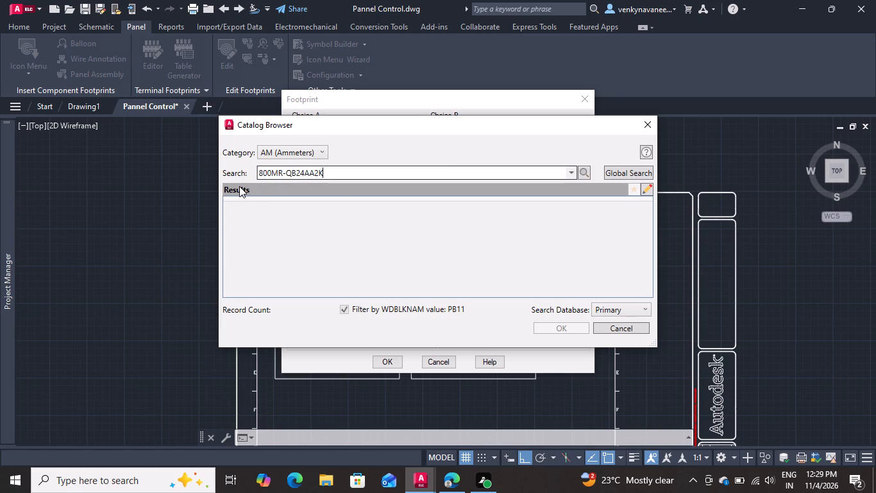
{"action": "left_click", "coordinate": [585, 175]}
{"action": "scroll", "coordinate": [444, 213], "scroll_direction": "up", "scroll_amount": 3}
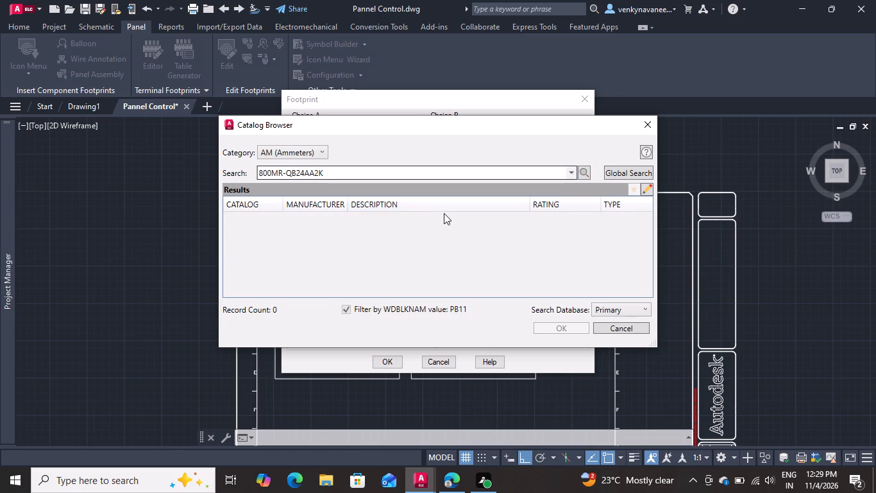
{"action": "scroll", "coordinate": [444, 216], "scroll_direction": "down", "scroll_amount": 4}
{"action": "scroll", "coordinate": [457, 205], "scroll_direction": "up", "scroll_amount": 4}
Search the AN (Buzzers, horns, bells) catalog category for the same number, 800MR-QB24AA2K.
{"action": "left_click", "coordinate": [317, 153]}
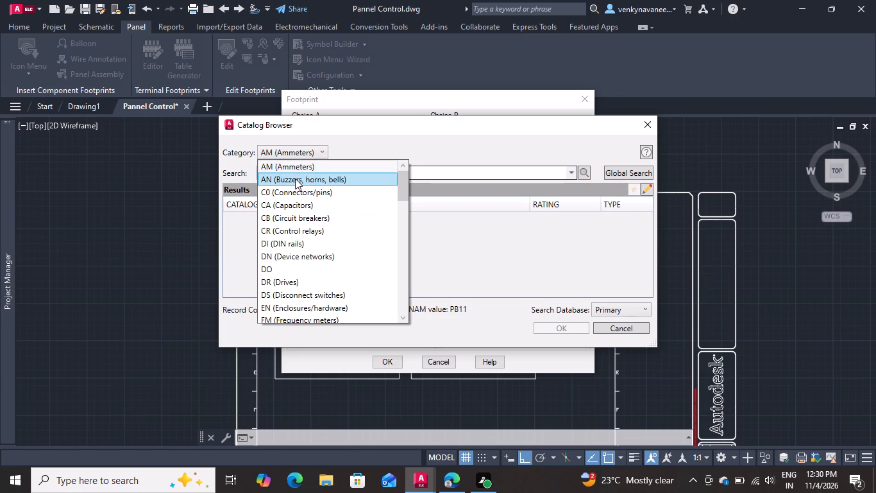
{"action": "left_click", "coordinate": [295, 178]}
{"action": "left_click_drag", "start_coordinate": [346, 173], "coordinate": [250, 185]}
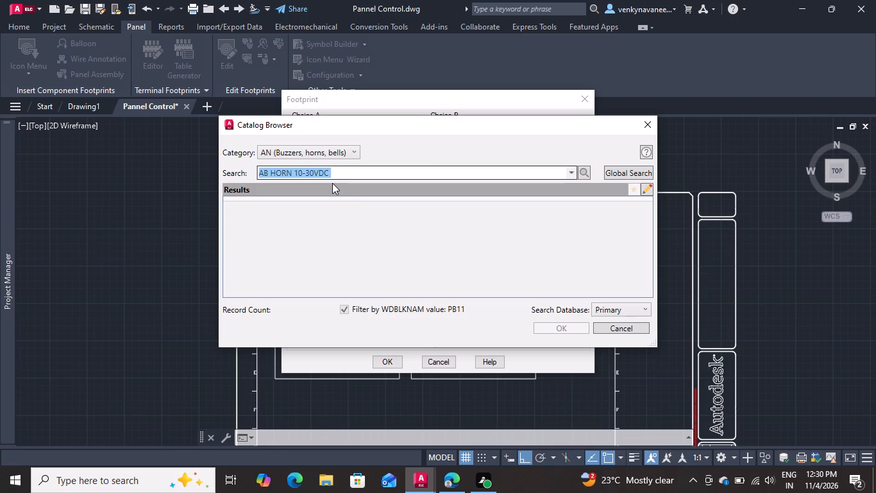
{"action": "key", "text": "ctrl+v"}
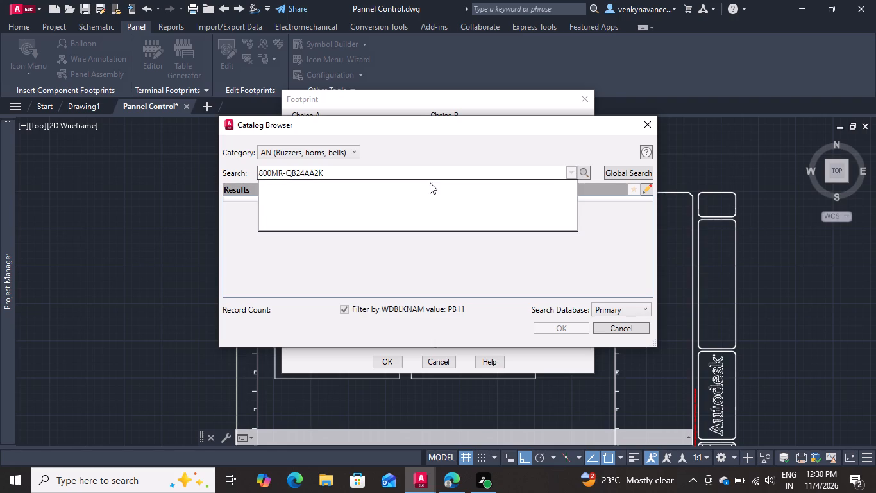
{"action": "left_click", "coordinate": [581, 173]}
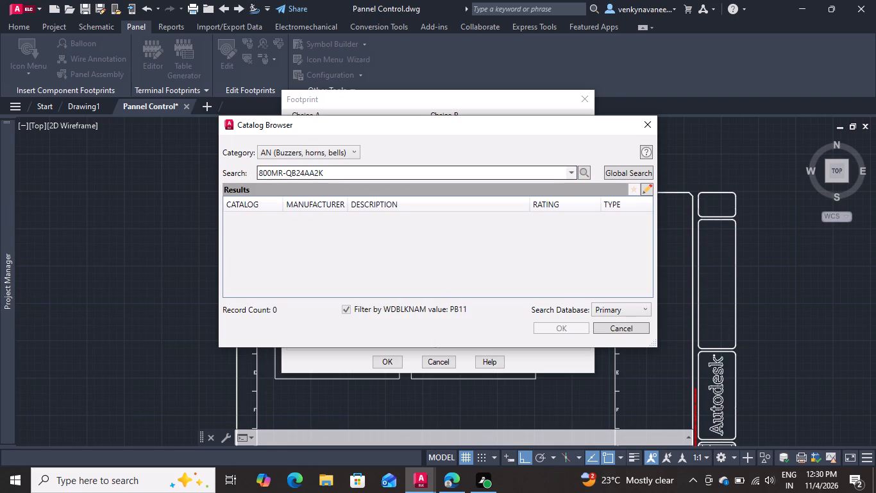
Switch the catalog category to C0 (Connectors/pins) and enter 800MR-QB24AA2K as the search text.
{"action": "left_click", "coordinate": [348, 151]}
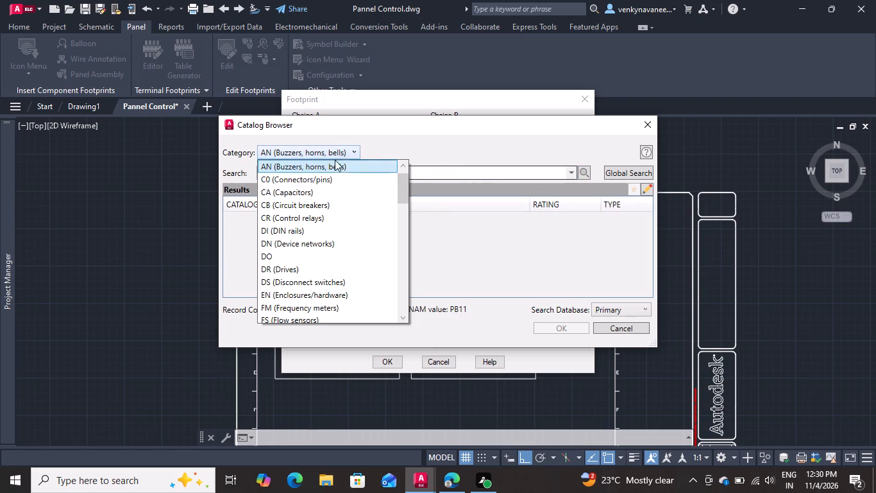
{"action": "left_click", "coordinate": [314, 180]}
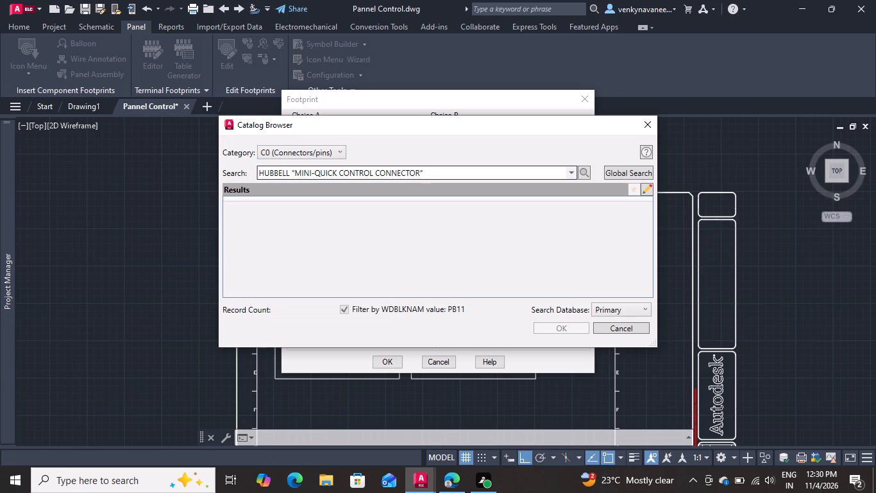
{"action": "left_click_drag", "start_coordinate": [435, 168], "coordinate": [238, 178]}
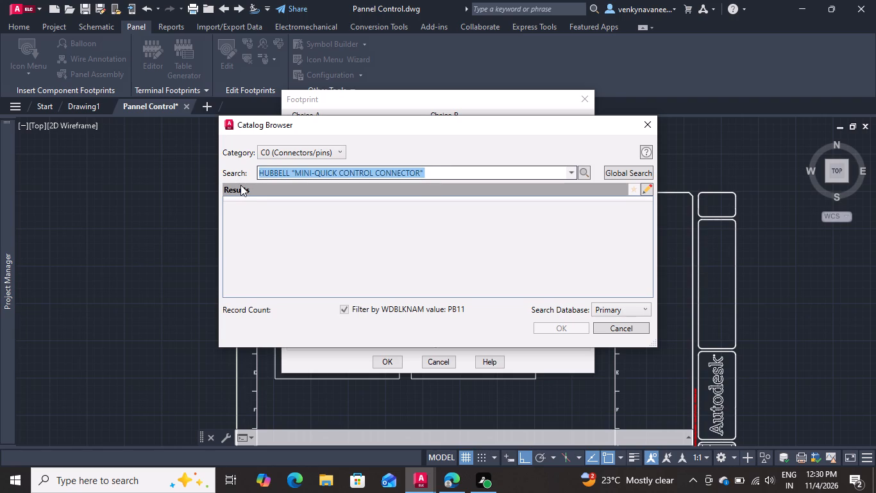
{"action": "key", "text": "ctrl+c"}
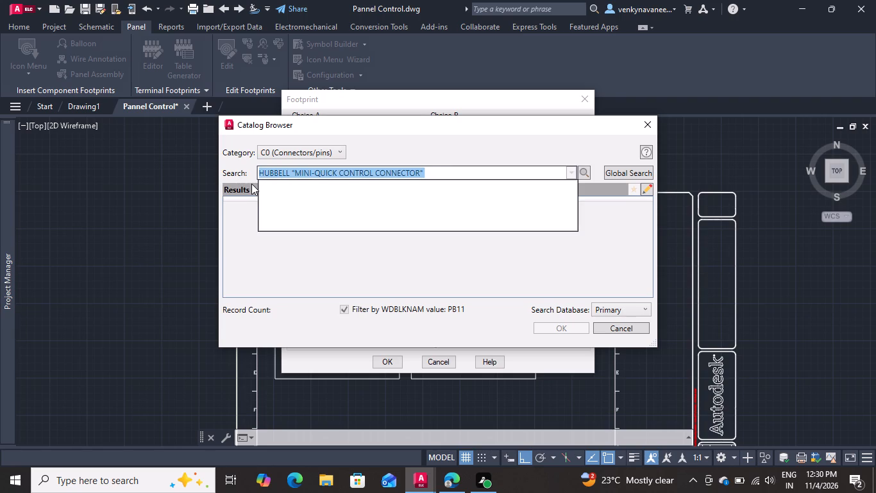
{"action": "key", "text": "ctrl+v"}
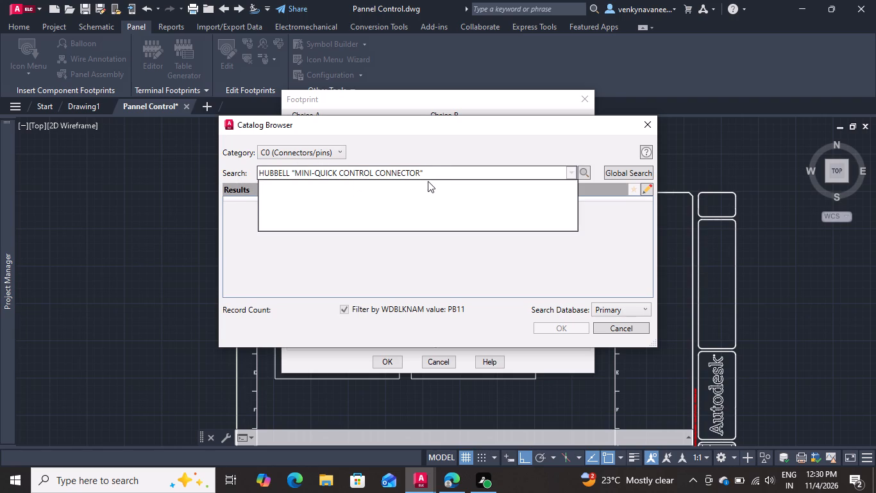
{"action": "left_click_drag", "start_coordinate": [431, 167], "coordinate": [427, 167]}
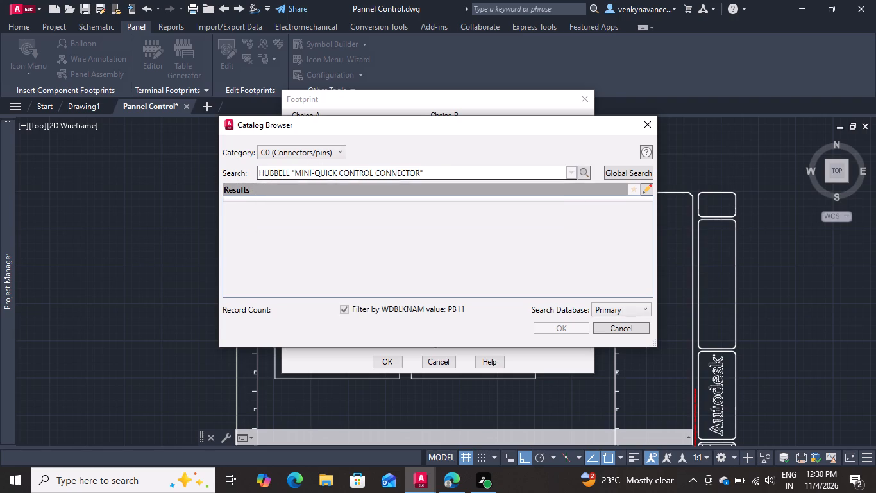
{"action": "left_click_drag", "start_coordinate": [427, 167], "coordinate": [159, 191]}
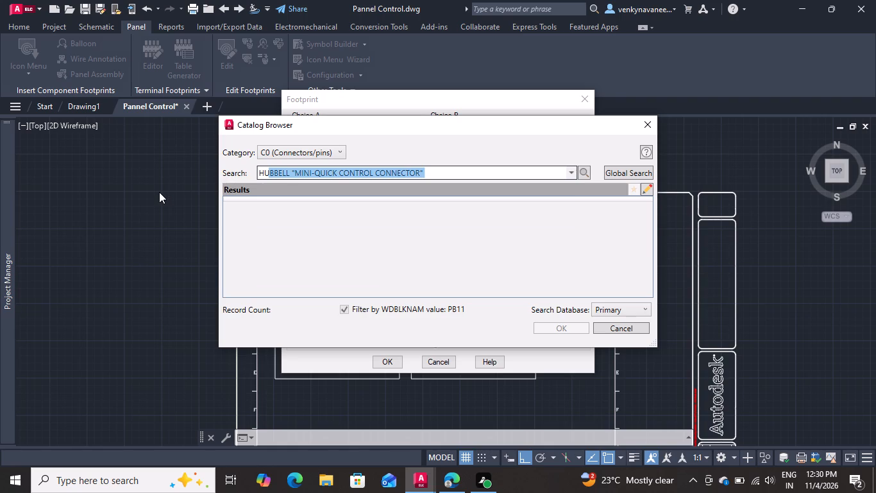
{"action": "type", "text": "800"}
{"action": "key", "text": "minus"}
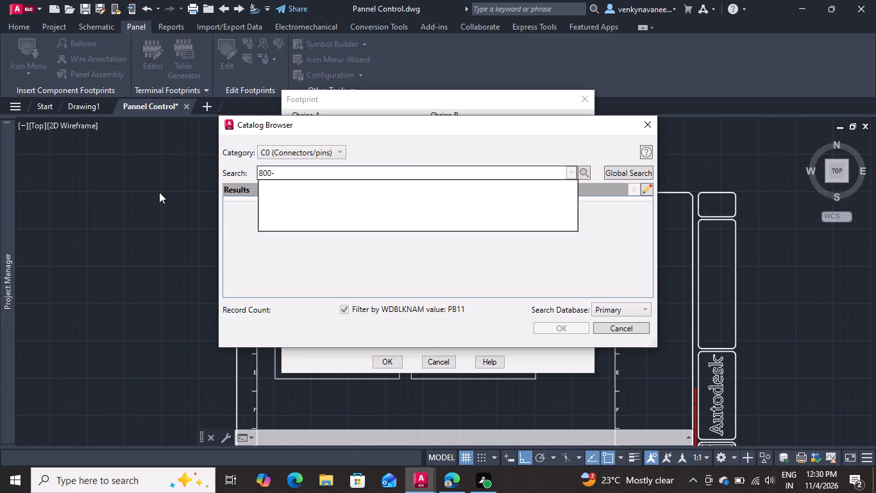
{"action": "key", "text": "BackSpace"}
{"action": "type", "text": "T-"}
{"action": "key", "text": "q"}
{"action": "key", "text": "b"}
{"action": "key", "text": "Home"}
{"action": "key", "text": "Home"}
{"action": "key", "text": "Home"}
{"action": "key", "text": "BackSpace"}
{"action": "left_click", "coordinate": [276, 172]}
{"action": "key", "text": "BackSpace"}
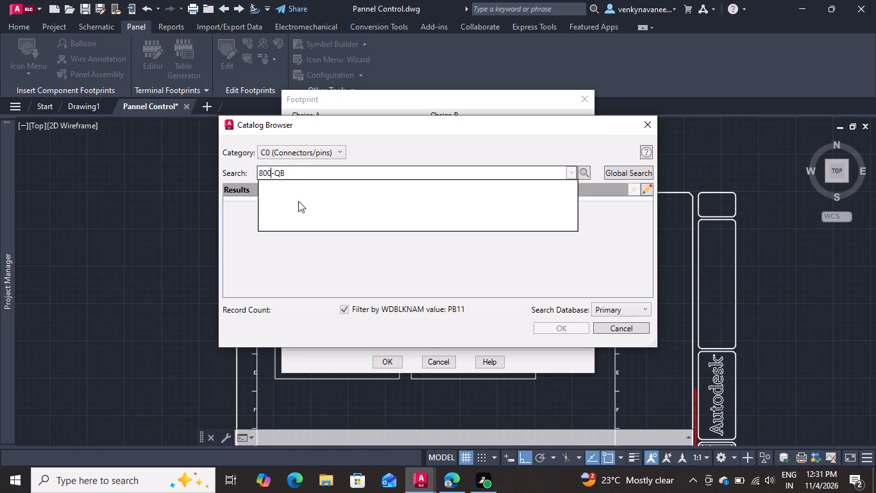
{"action": "type", "text": "MR"}
{"action": "left_click", "coordinate": [301, 173]}
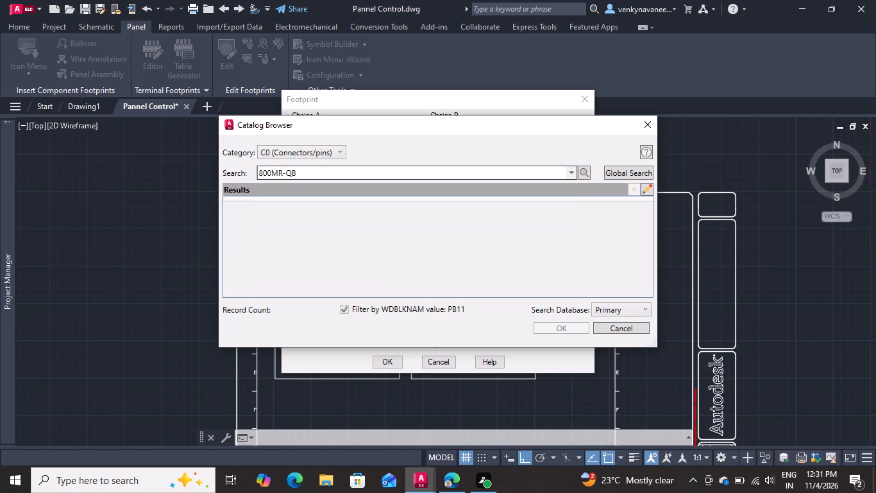
{"action": "type", "text": "24"}
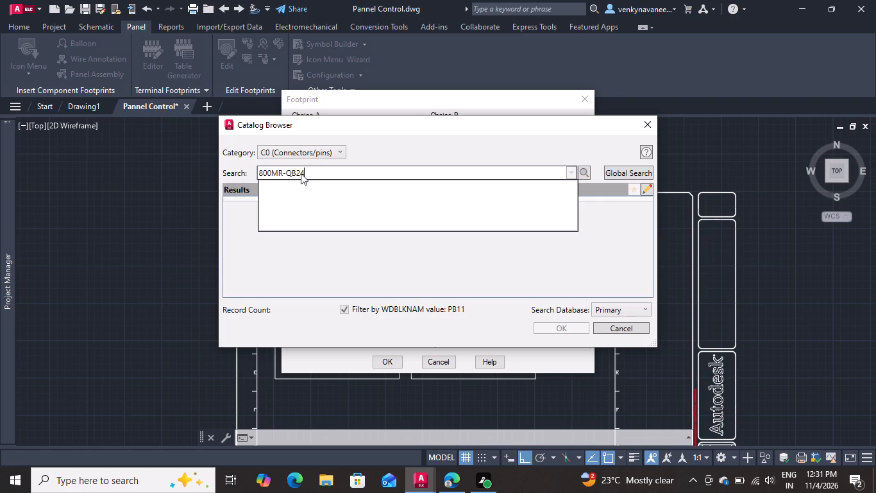
{"action": "type", "text": "AA2K"}
Copy the catalog number 800MR-QB24AA2K and search the C0 (Connectors/pins) category for it.
{"action": "left_click_drag", "start_coordinate": [337, 172], "coordinate": [309, 171]}
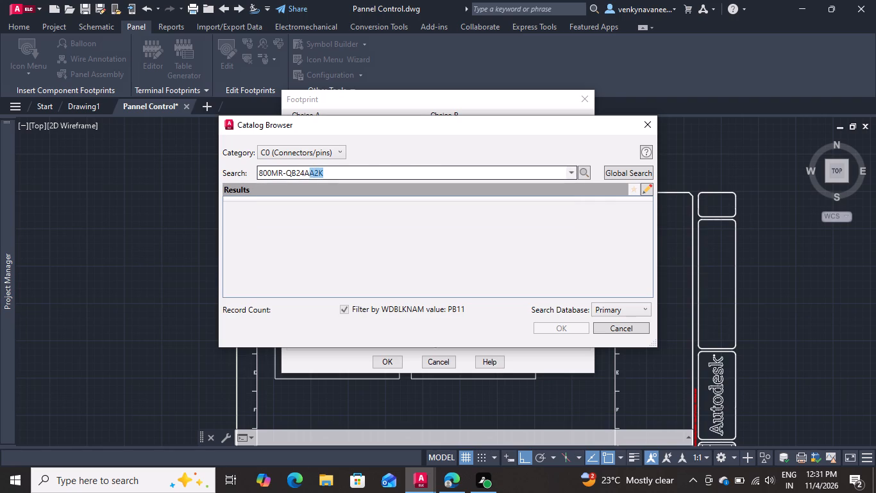
{"action": "left_click_drag", "start_coordinate": [309, 171], "coordinate": [253, 176]}
{"action": "left_click", "coordinate": [253, 176]}
{"action": "right_click", "coordinate": [276, 172]}
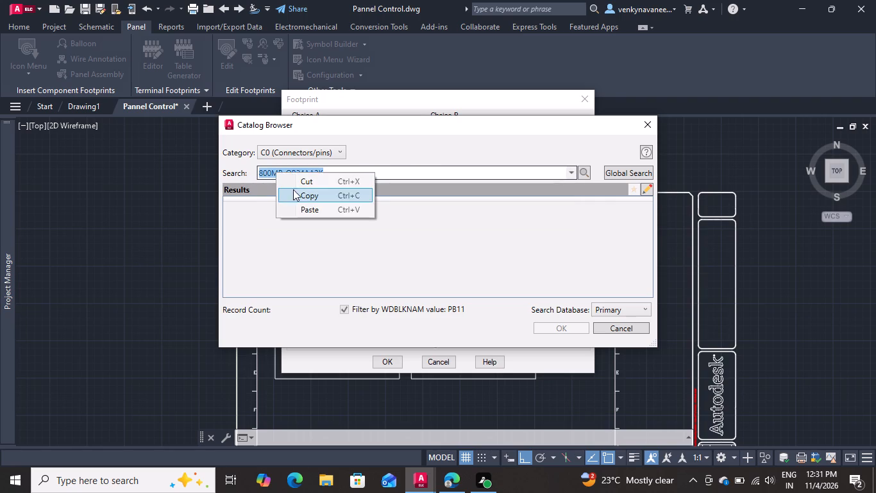
{"action": "left_click", "coordinate": [293, 194]}
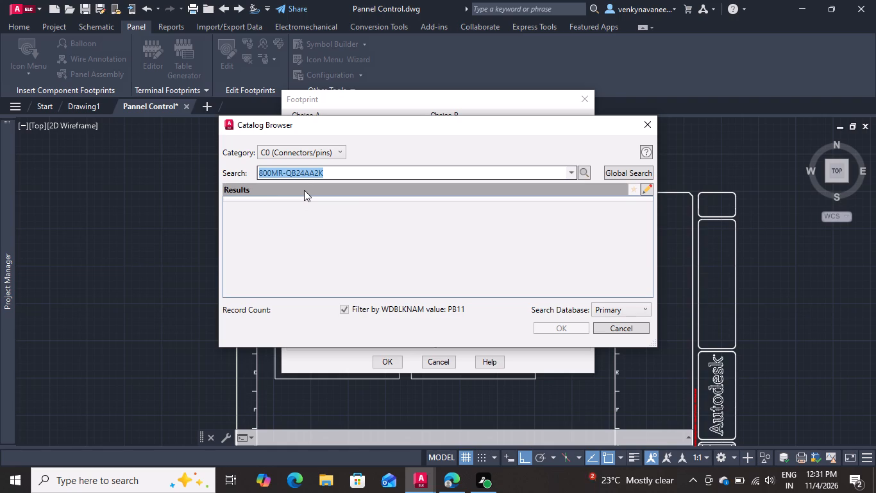
{"action": "left_click", "coordinate": [587, 171]}
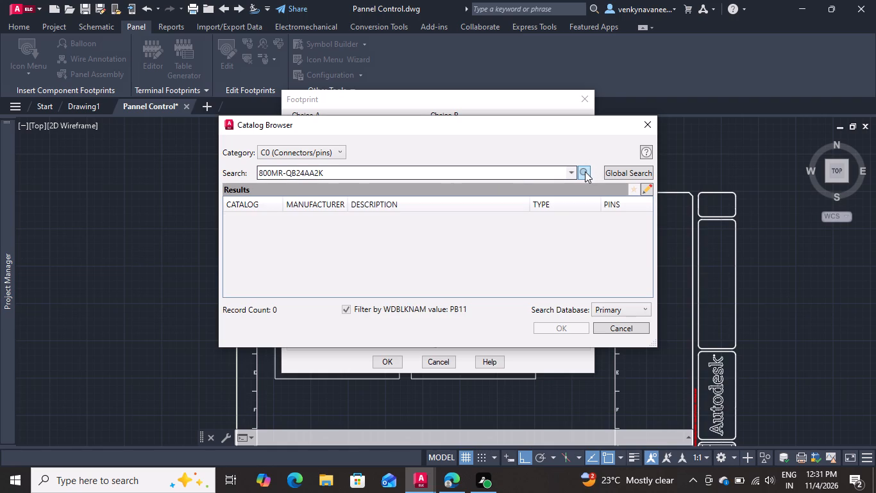
{"action": "left_click", "coordinate": [585, 171]}
Run a global catalog search for 800MR-QB24AA2K and assign the AB illuminated momentary push button to the footprint.
{"action": "left_click", "coordinate": [605, 171]}
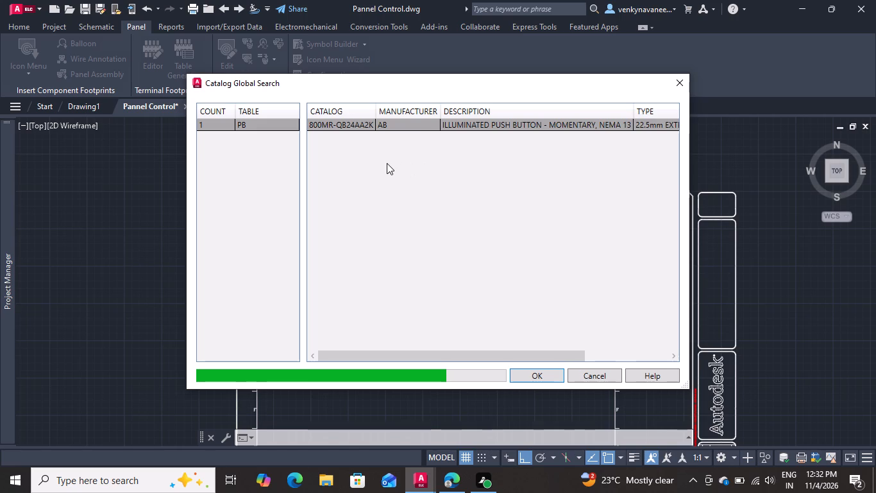
{"action": "left_click", "coordinate": [461, 125]}
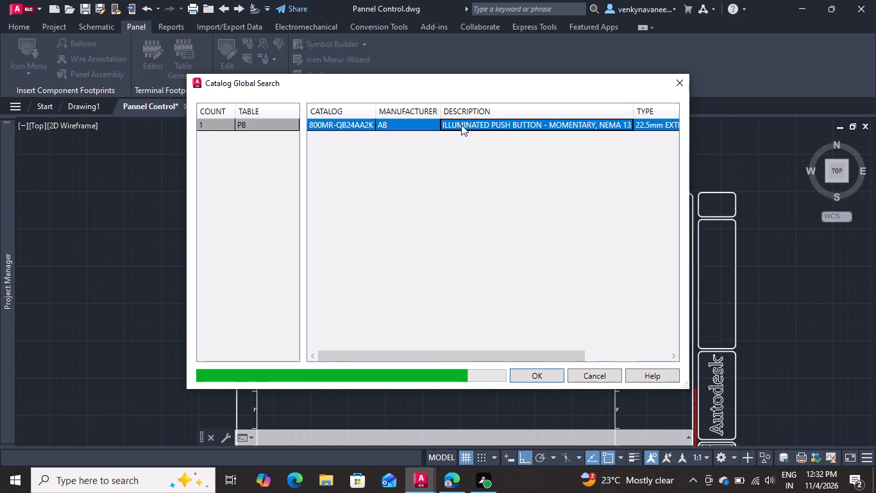
{"action": "scroll", "coordinate": [384, 150], "scroll_direction": "down", "scroll_amount": 2}
{"action": "scroll", "coordinate": [393, 151], "scroll_direction": "up", "scroll_amount": 2}
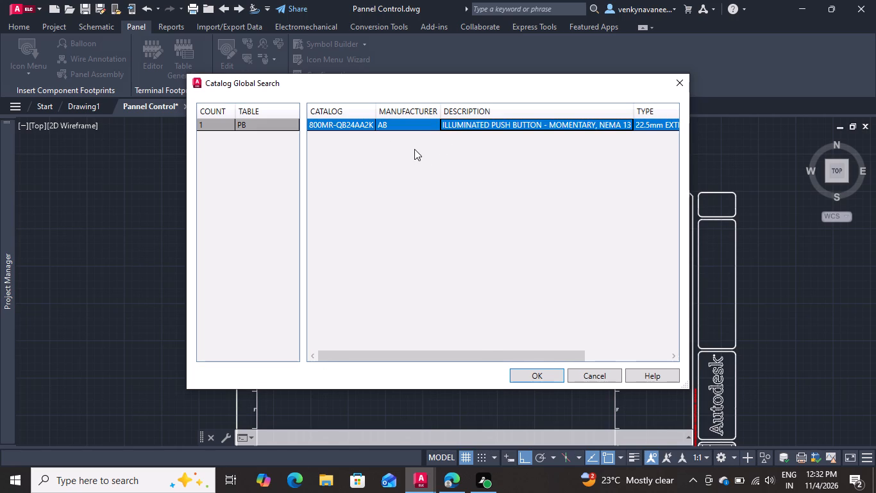
{"action": "left_click", "coordinate": [556, 370]}
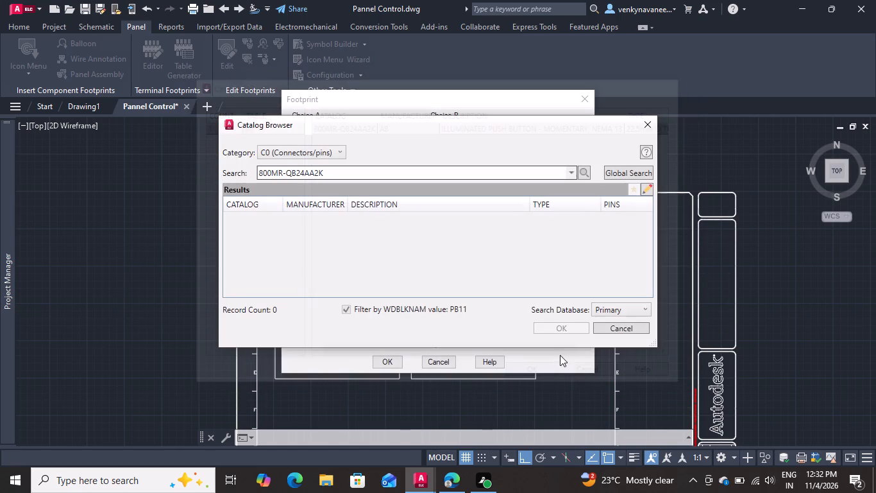
{"action": "left_click", "coordinate": [544, 325]}
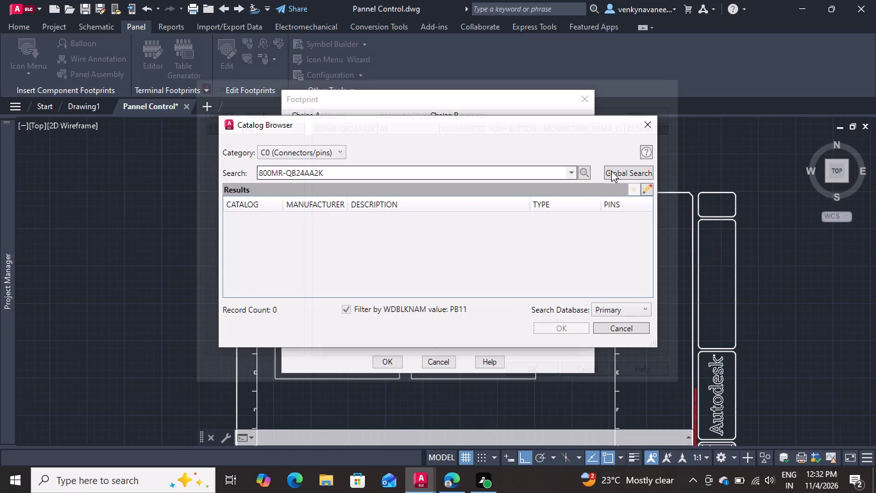
{"action": "left_click", "coordinate": [613, 168]}
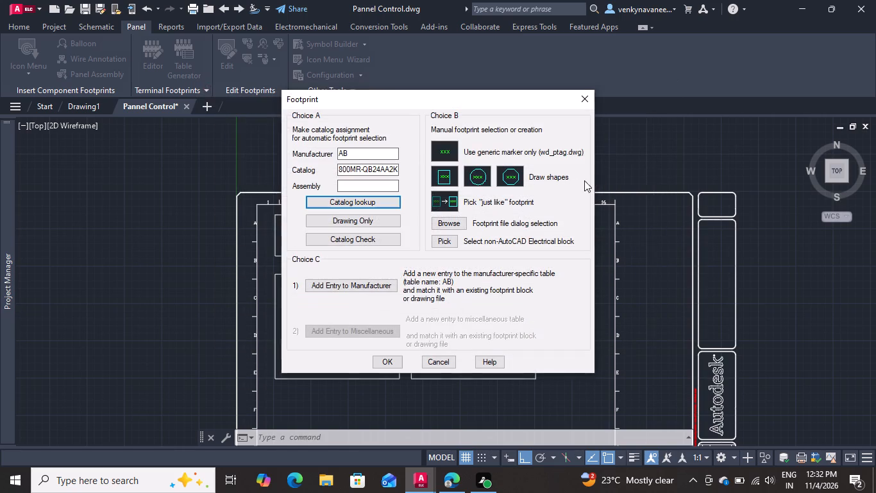
Place the push button footprint in the upper part of the lower-left rectangle, with its rotation direction set horizontally.
{"action": "left_click", "coordinate": [385, 362]}
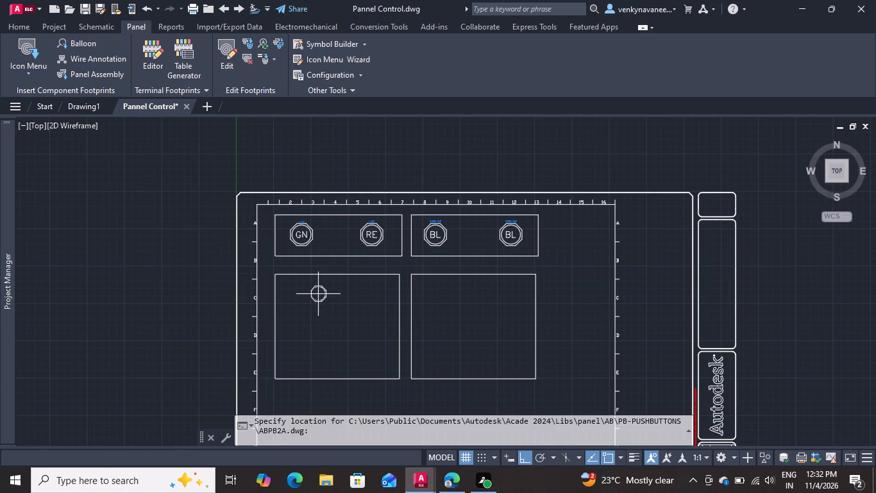
{"action": "left_click", "coordinate": [316, 293]}
{"action": "left_click", "coordinate": [344, 294]}
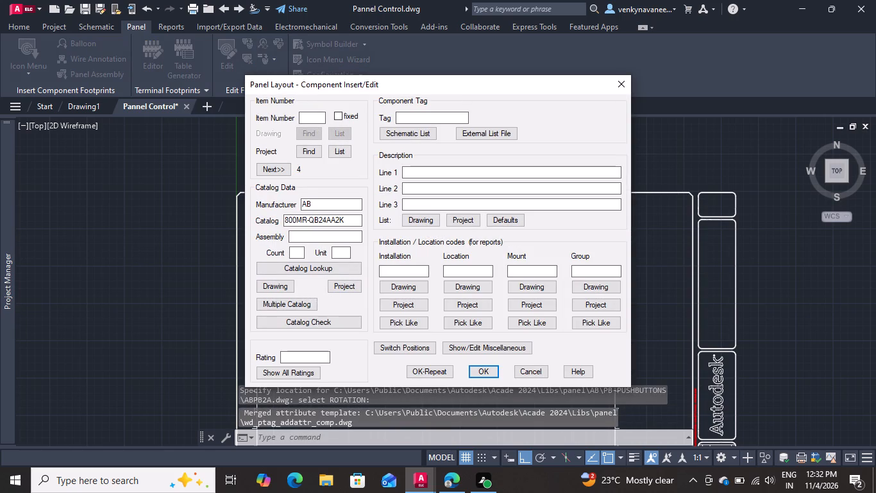
Give the first 800MR-QB24AA2K push button item number 4 and tag +OS-S5, and accept it with repeat insertion.
{"action": "left_click", "coordinate": [314, 119]}
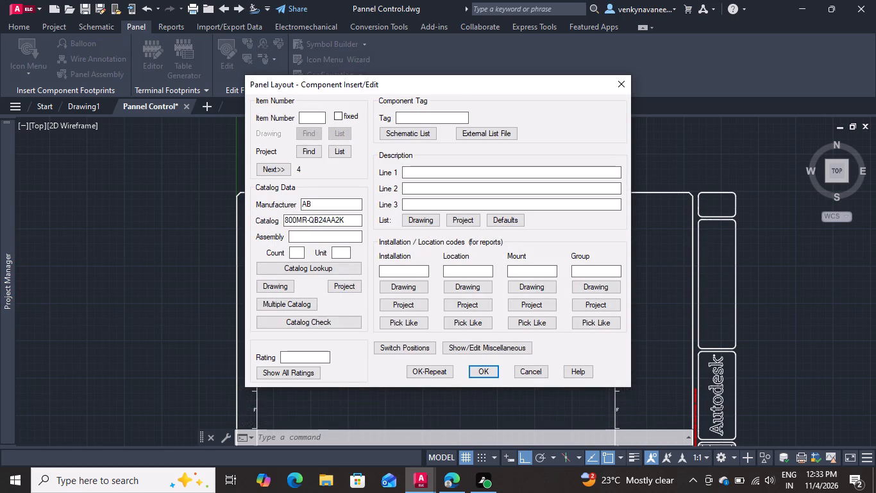
{"action": "key", "text": "4"}
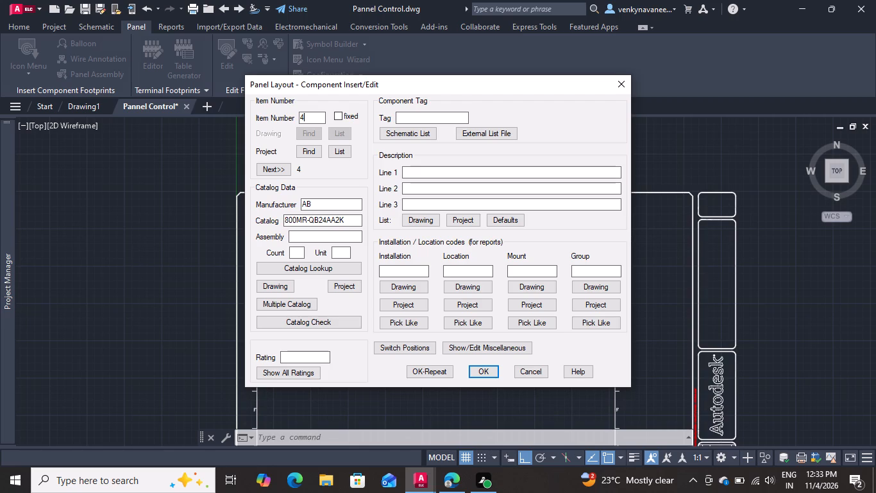
{"action": "left_click", "coordinate": [400, 118]}
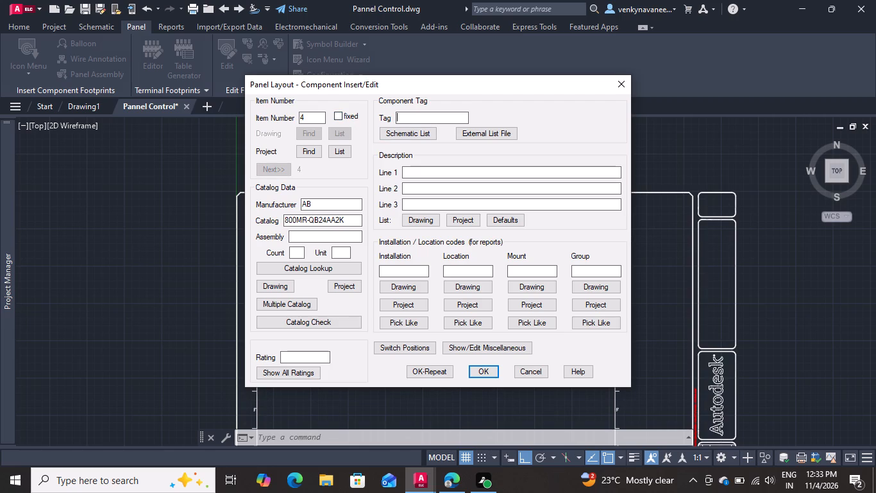
{"action": "key", "text": "shift+plus"}
{"action": "type", "text": "OS-"}
{"action": "type", "text": "S5"}
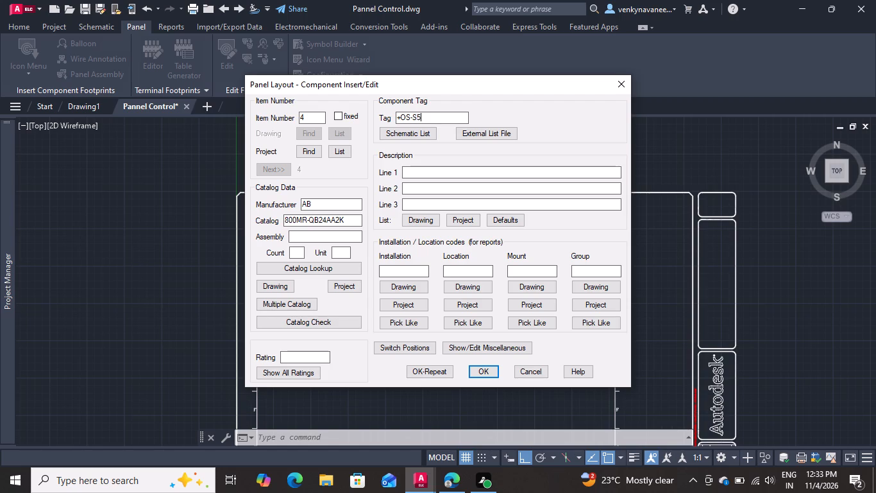
{"action": "left_click", "coordinate": [430, 372]}
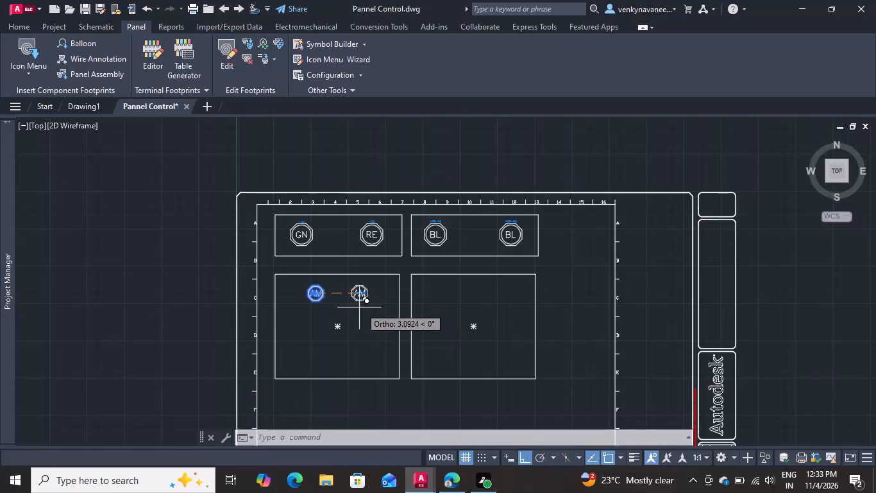
Place a second push button level with +OS-S5 to its right, tag it +OS-S6, copy the tag text, and repeat the insertion.
{"action": "scroll", "coordinate": [359, 307], "scroll_direction": "up", "scroll_amount": 2}
{"action": "scroll", "coordinate": [349, 304], "scroll_direction": "down", "scroll_amount": 1}
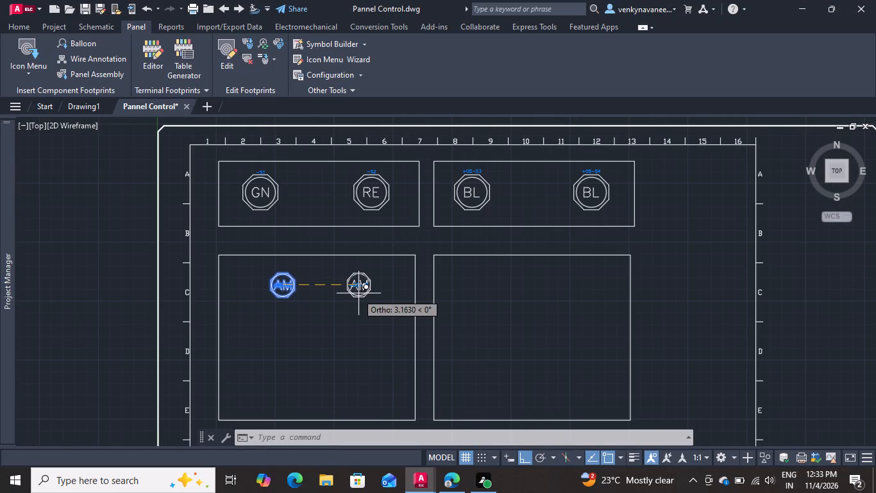
{"action": "left_click", "coordinate": [365, 293]}
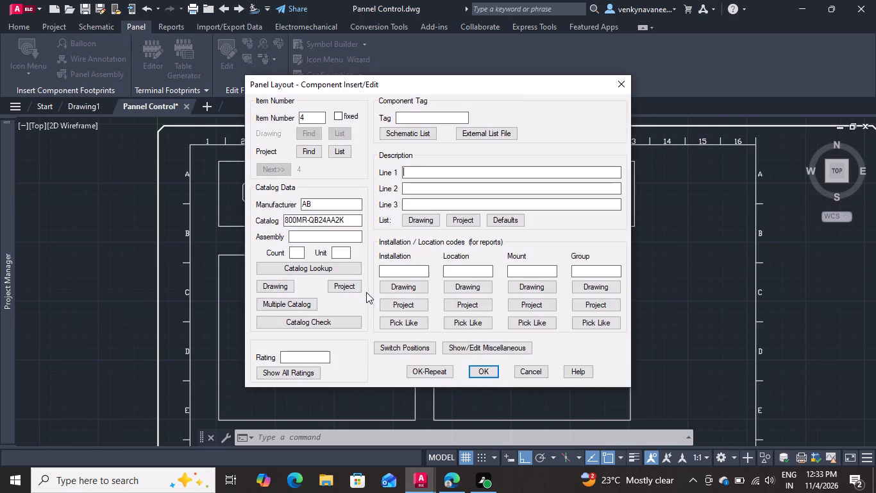
{"action": "left_click", "coordinate": [412, 120]}
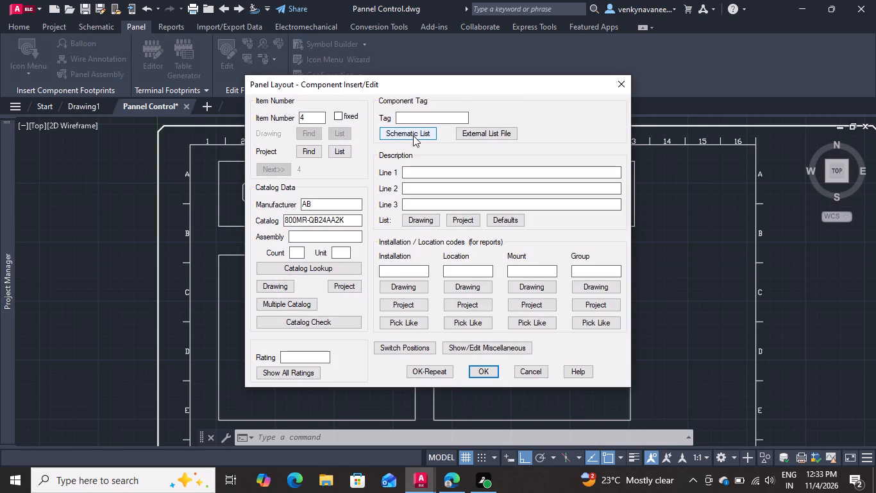
{"action": "key", "text": "shift+plus"}
{"action": "key", "text": "o"}
{"action": "key", "text": "s"}
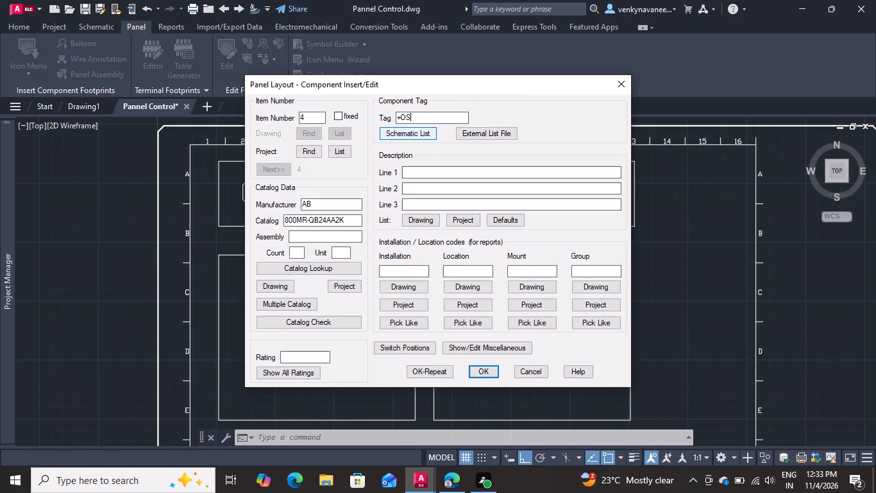
{"action": "key", "text": "minus"}
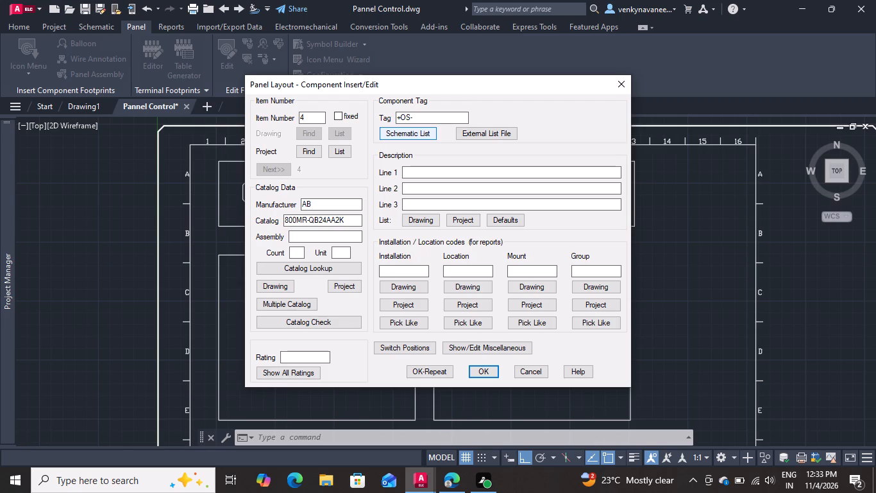
{"action": "type", "text": "S6"}
{"action": "left_click_drag", "start_coordinate": [425, 114], "coordinate": [385, 123]}
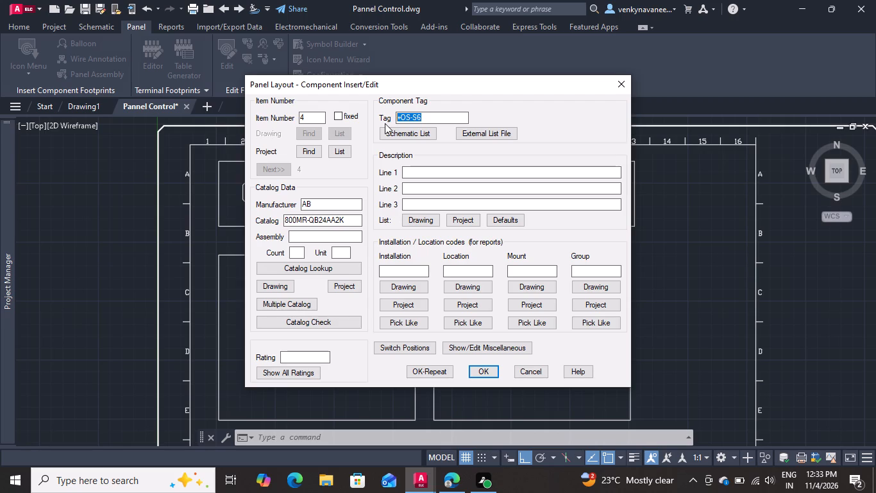
{"action": "key", "text": "ctrl+c"}
{"action": "right_click", "coordinate": [413, 117]}
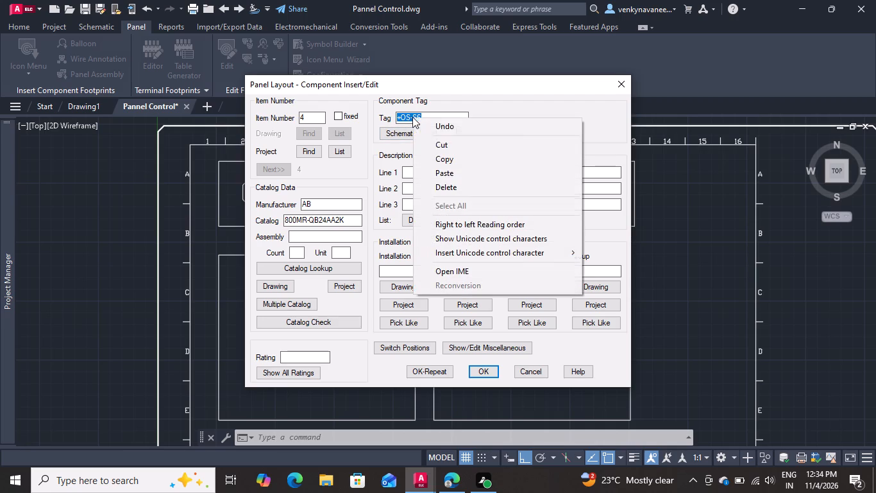
{"action": "left_click", "coordinate": [439, 157]}
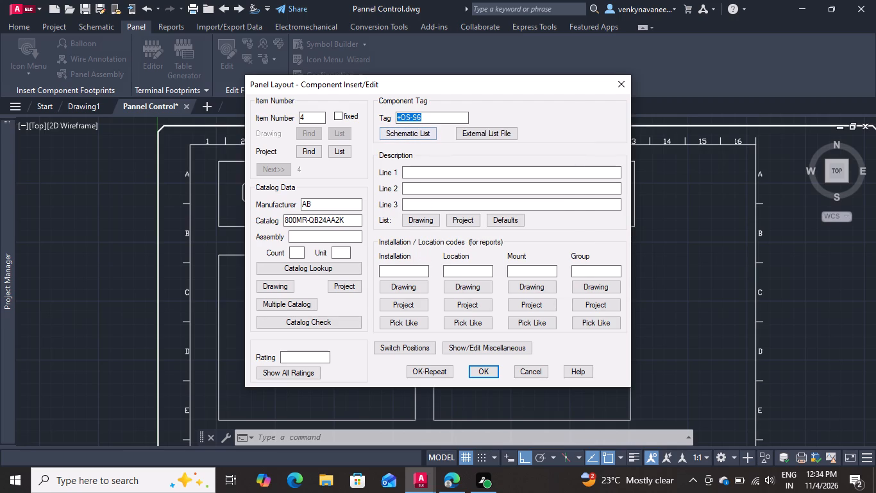
{"action": "left_click", "coordinate": [429, 370]}
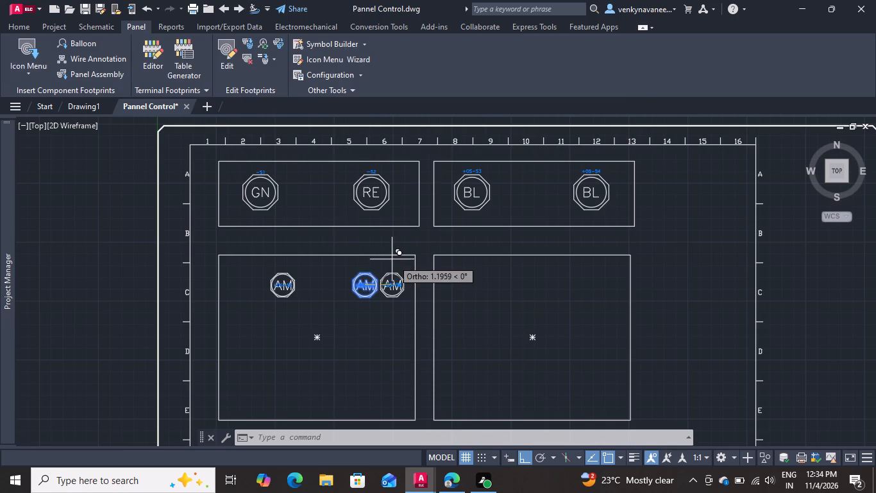
With Ortho off, place a third push button below and left of +OS-S5, tag it +OS-S7, and repeat the insertion.
{"action": "left_click", "coordinate": [527, 459]}
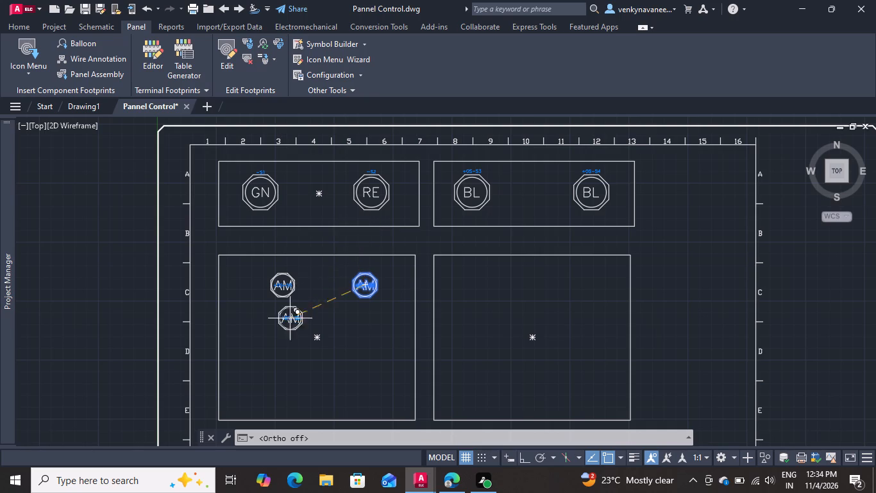
{"action": "scroll", "coordinate": [284, 330], "scroll_direction": "up", "scroll_amount": 1}
{"action": "scroll", "coordinate": [283, 331], "scroll_direction": "down", "scroll_amount": 1}
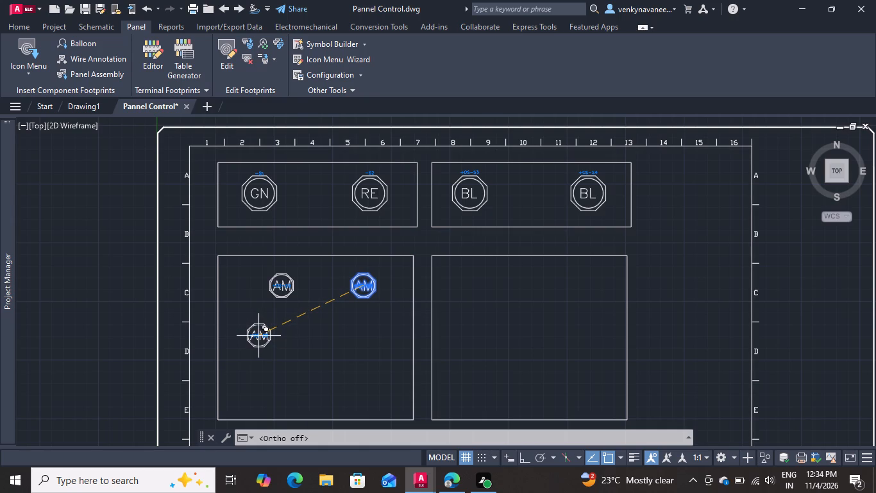
{"action": "left_click", "coordinate": [258, 336]}
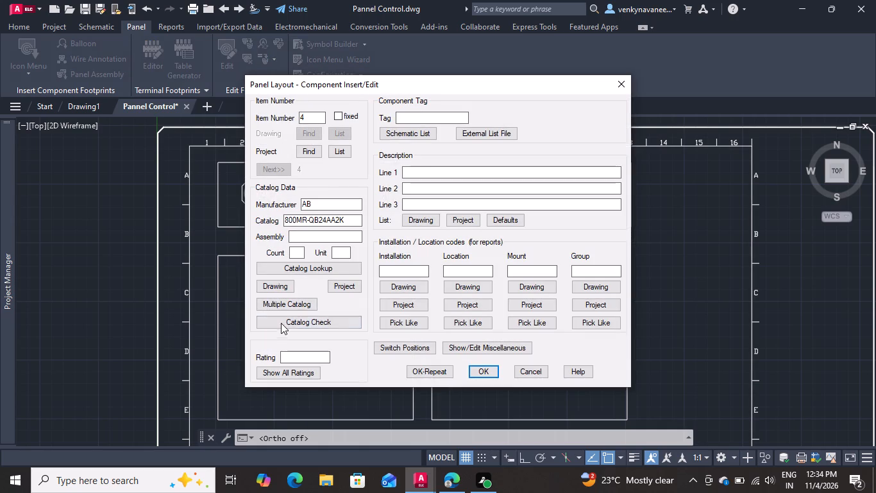
{"action": "left_click", "coordinate": [414, 121]}
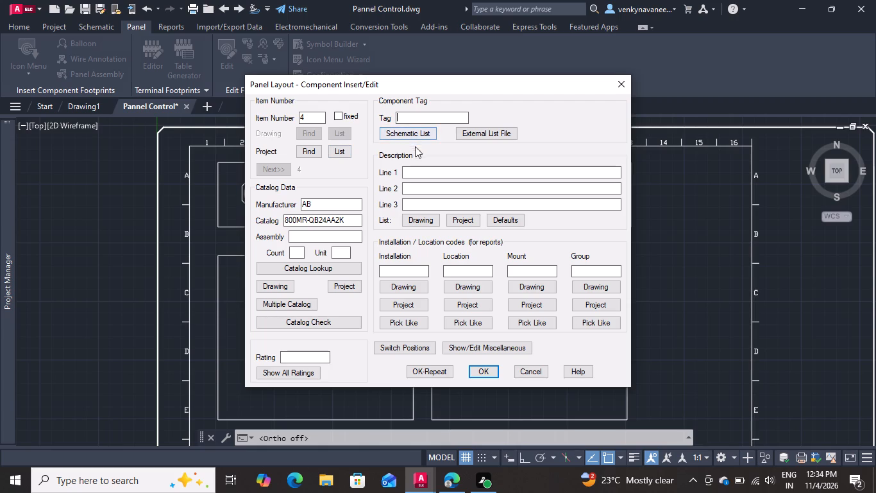
{"action": "key", "text": "ctrl+v"}
{"action": "key", "text": "BackSpace"}
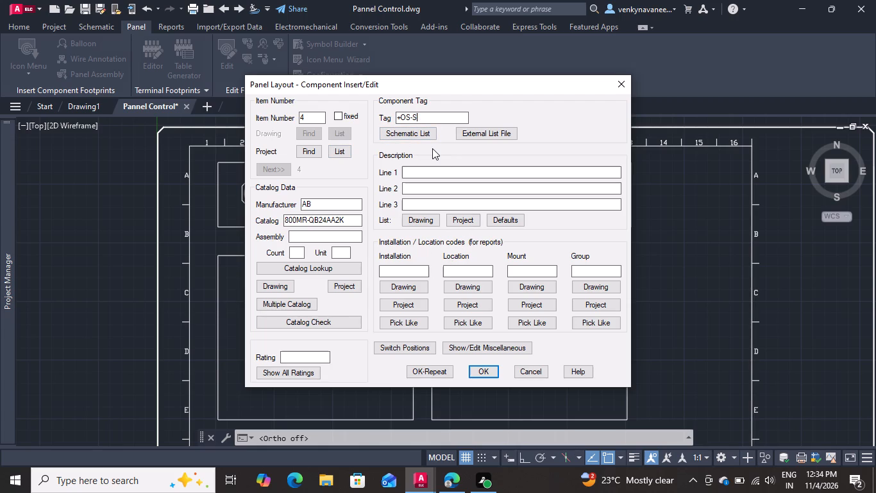
{"action": "key", "text": "7"}
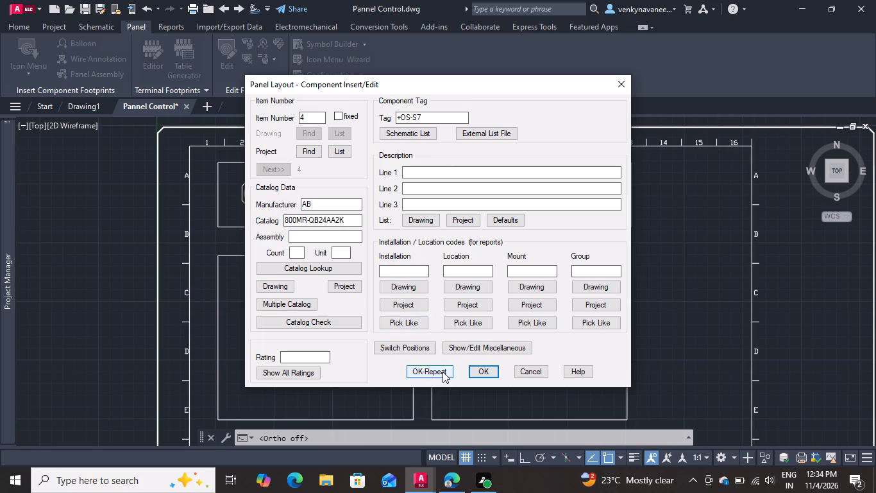
{"action": "left_click", "coordinate": [442, 372]}
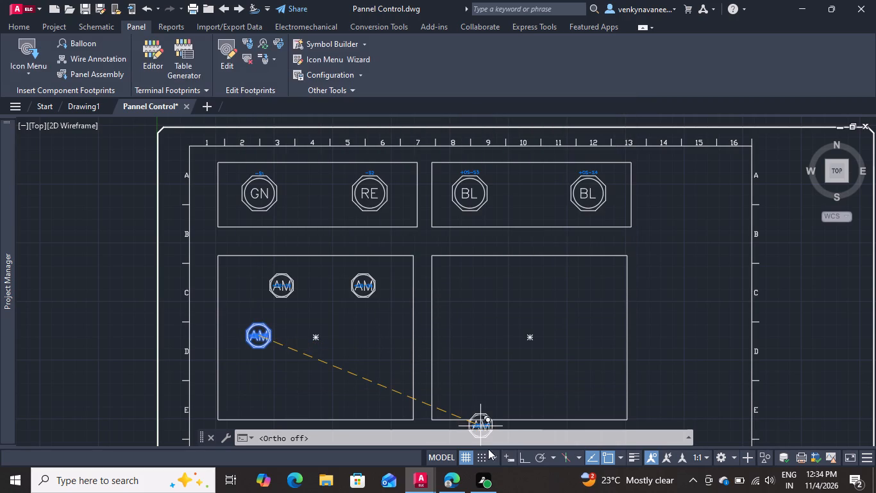
With Ortho on, place a fourth push button about 2.7 units right of +OS-S7, tag it +OS-S8, and repeat the insertion.
{"action": "left_click", "coordinate": [528, 454]}
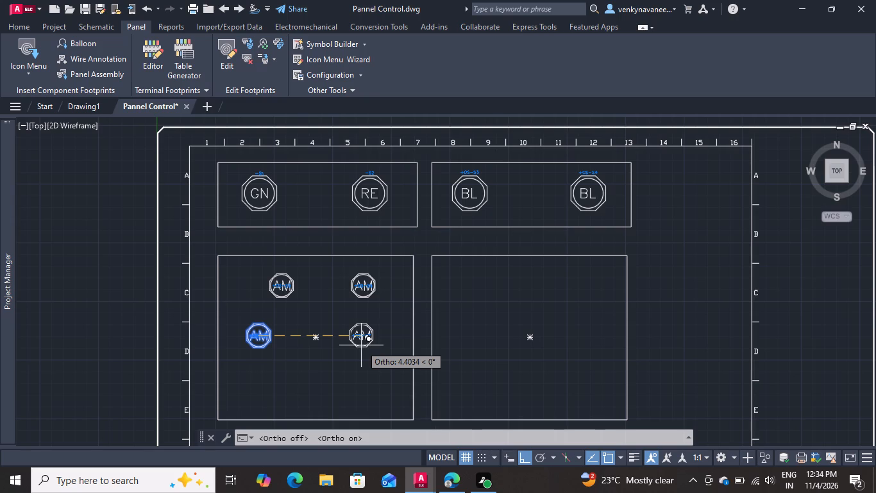
{"action": "left_click", "coordinate": [322, 343]}
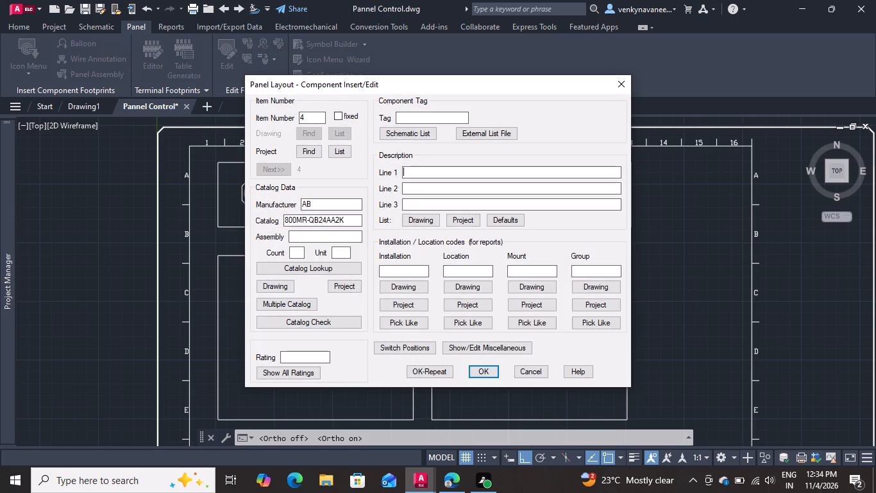
{"action": "left_click", "coordinate": [403, 119]}
{"action": "key", "text": "ctrl+v"}
{"action": "key", "text": "BackSpace"}
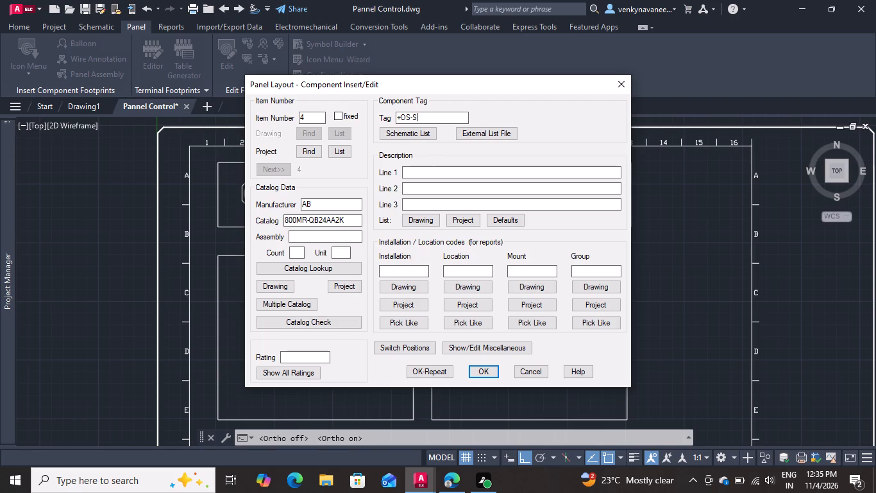
{"action": "key", "text": "8"}
{"action": "left_click", "coordinate": [444, 373]}
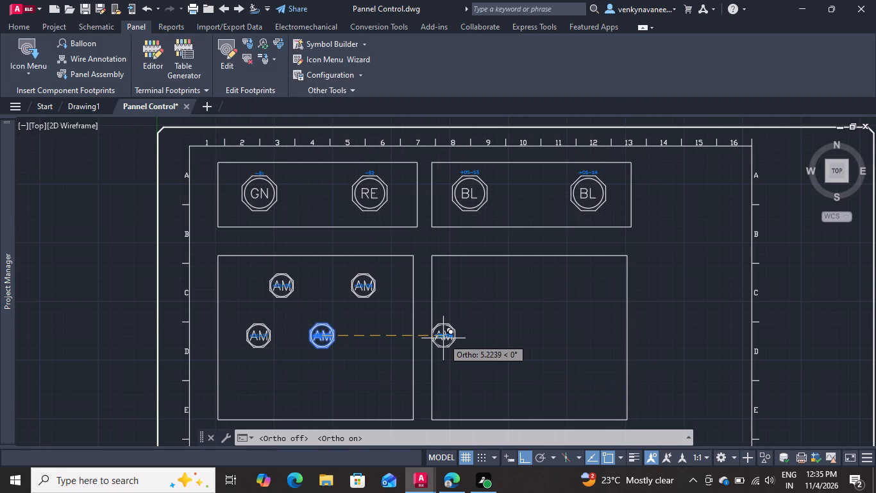
Place a fifth push button about 2.9 units right of +OS-S8, tag it +OS-S9, and repeat the insertion.
{"action": "left_click", "coordinate": [391, 336]}
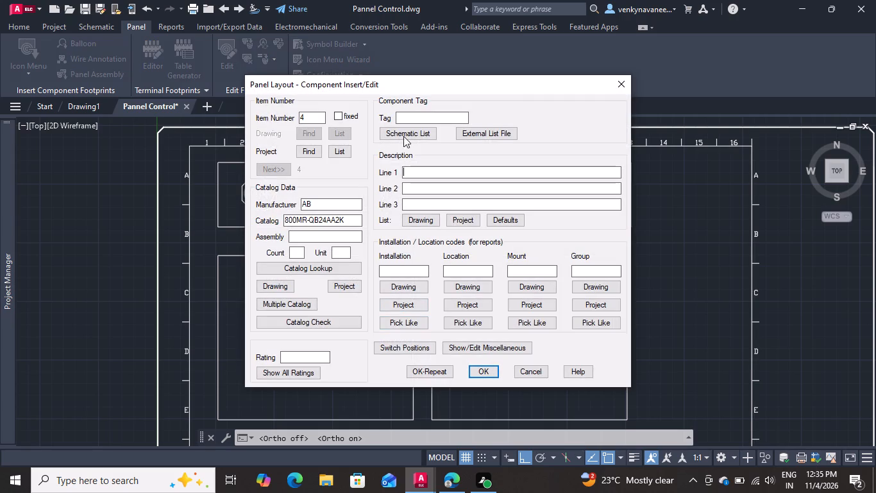
{"action": "left_click", "coordinate": [412, 122]}
{"action": "key", "text": "ctrl+v"}
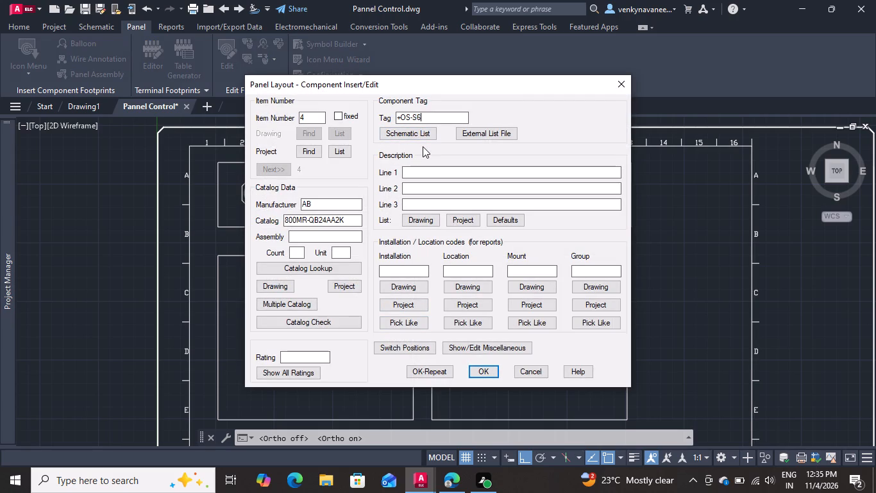
{"action": "key", "text": "BackSpace"}
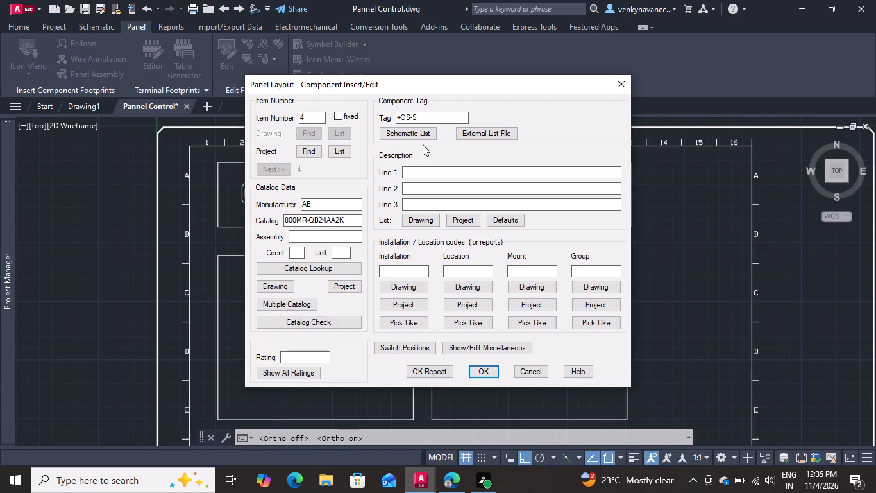
{"action": "key", "text": "9"}
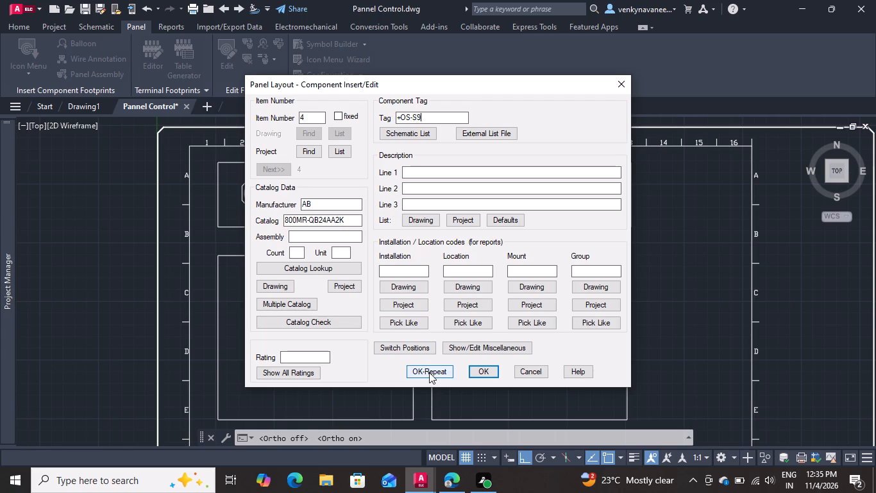
{"action": "left_click", "coordinate": [429, 372]}
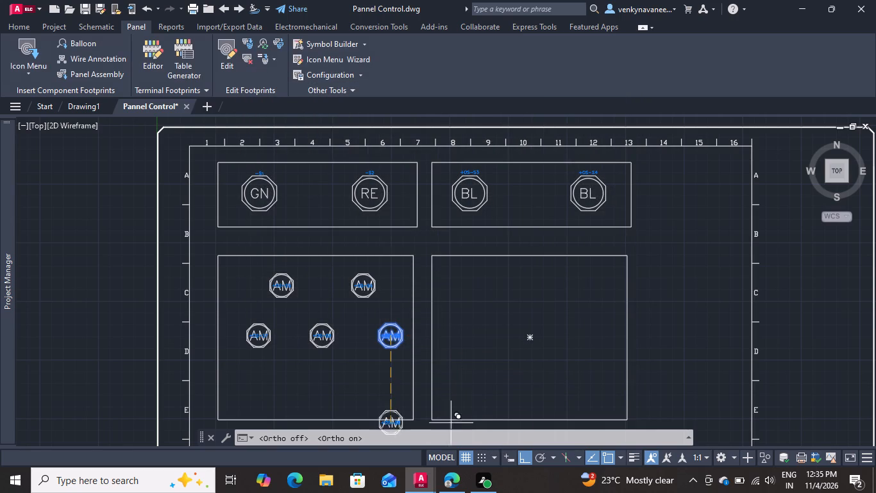
With Ortho off, place a sixth push button about 4.05 units straight below +OS-S5, tag it +OS-S10, and repeat the insertion.
{"action": "left_click", "coordinate": [523, 456]}
{"action": "scroll", "coordinate": [322, 309], "scroll_direction": "down", "scroll_amount": 1}
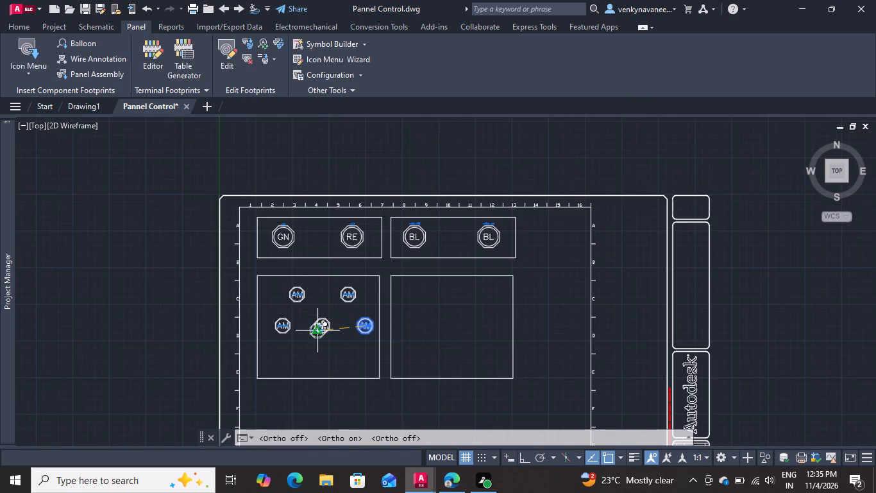
{"action": "scroll", "coordinate": [299, 354], "scroll_direction": "up", "scroll_amount": 2}
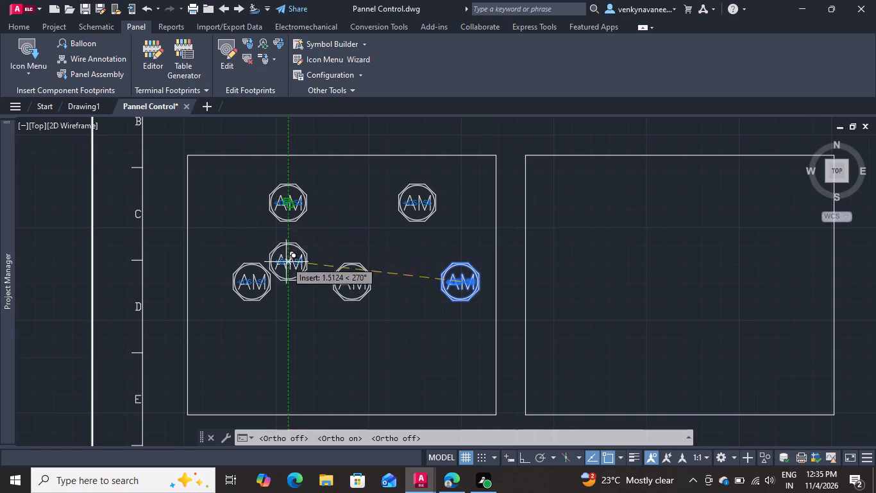
{"action": "left_click", "coordinate": [287, 353]}
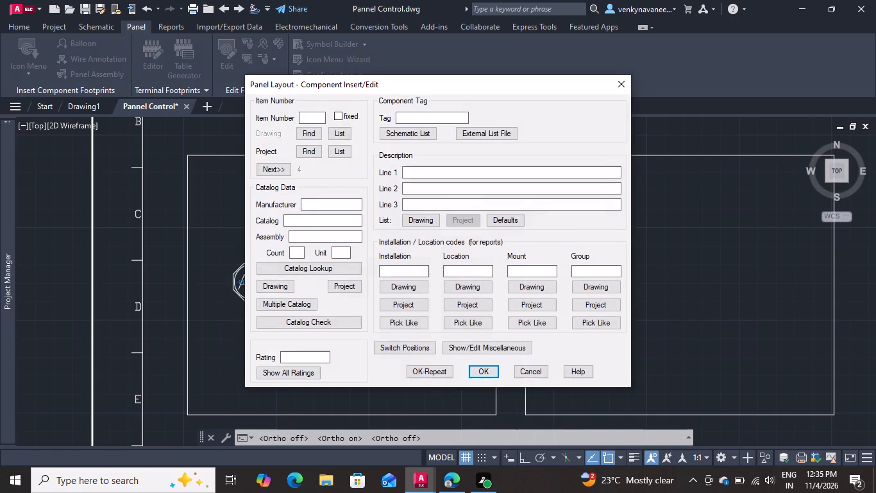
{"action": "left_click", "coordinate": [407, 117]}
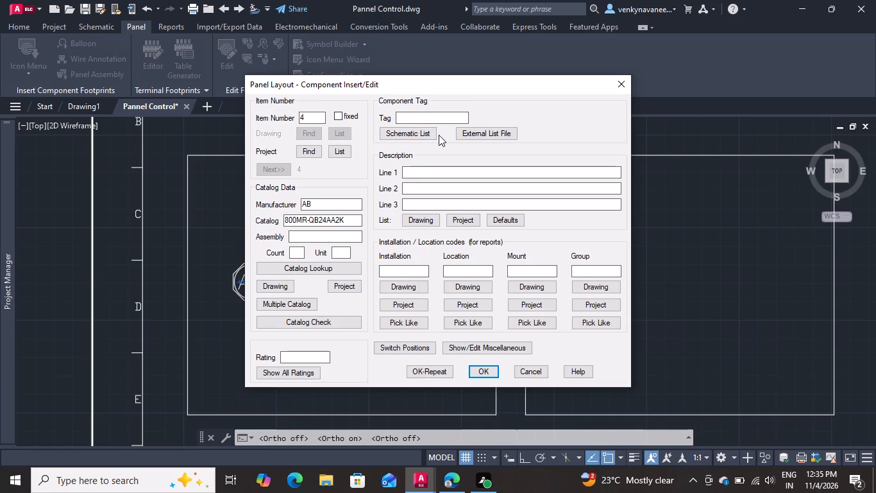
{"action": "key", "text": "ctrl+v"}
{"action": "key", "text": "BackSpace"}
{"action": "type", "text": "10"}
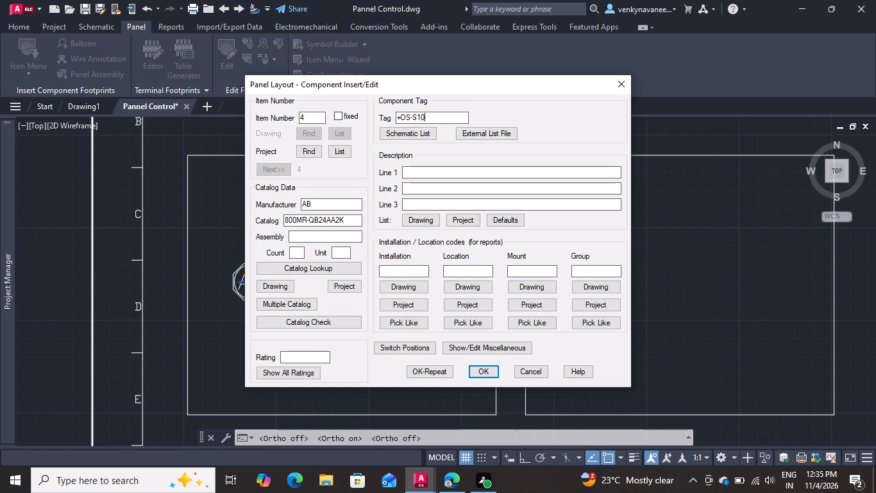
{"action": "left_click", "coordinate": [434, 370]}
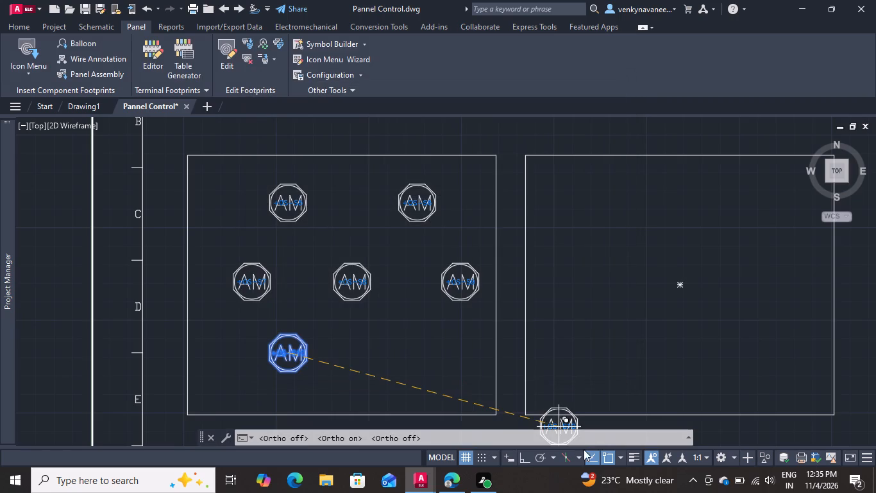
With Ortho on, place a seventh push button about 3.55 units right of +OS-S10, tag it +OS-S11, and end the insertion.
{"action": "left_click", "coordinate": [525, 460]}
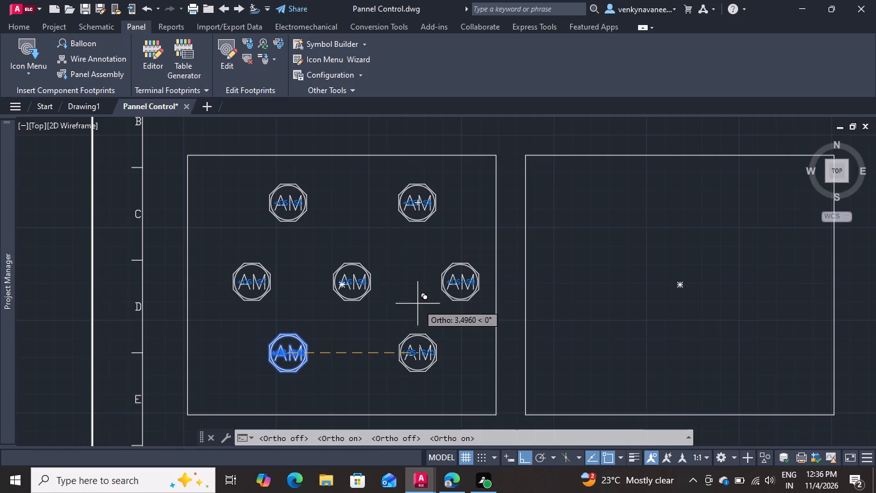
{"action": "left_click", "coordinate": [419, 343]}
{"action": "left_click", "coordinate": [403, 117]}
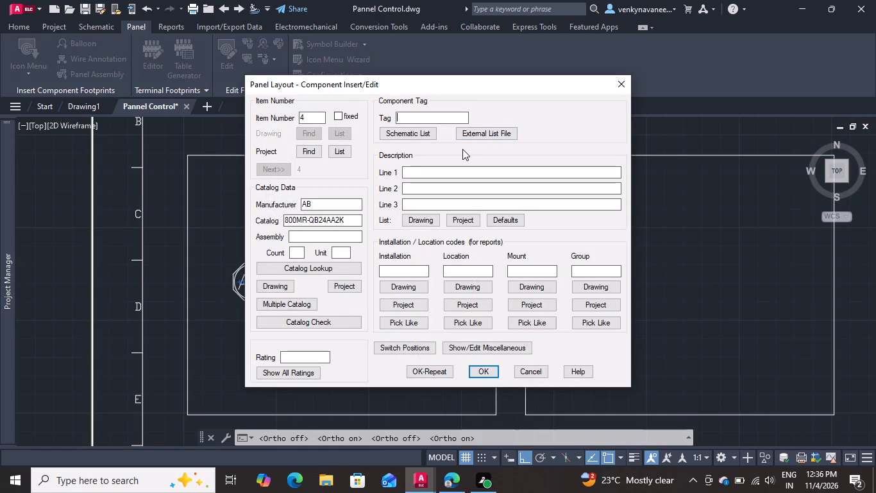
{"action": "key", "text": "ctrl+v"}
{"action": "left_click", "coordinate": [430, 112]}
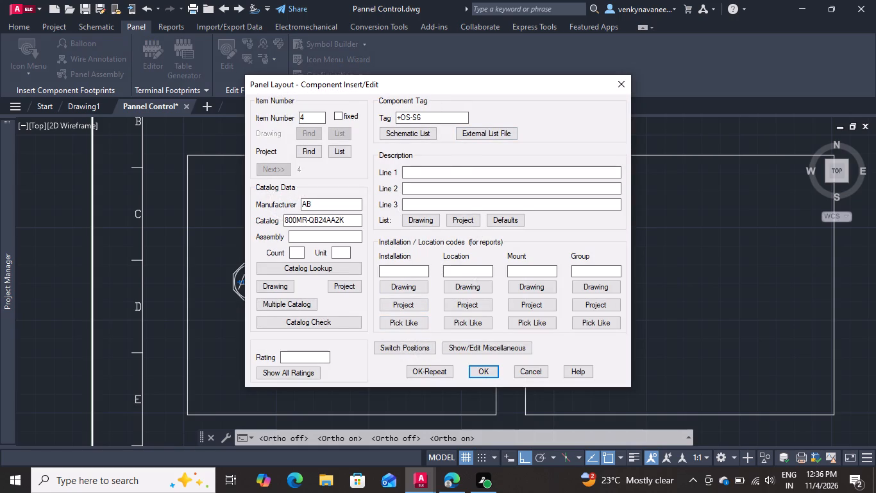
{"action": "left_click", "coordinate": [432, 120]}
{"action": "key", "text": "BackSpace"}
{"action": "key", "text": "BackSpace"}
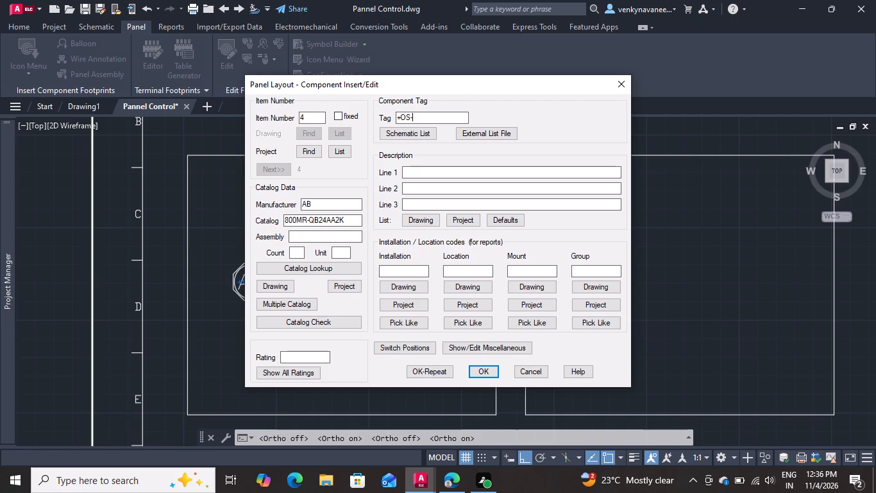
{"action": "type", "text": "S11"}
{"action": "left_click", "coordinate": [482, 372]}
Move the +OS-S11 tag text about 0.58 units straight up so it sits just above its push button outline.
{"action": "scroll", "coordinate": [425, 358], "scroll_direction": "up", "scroll_amount": 3}
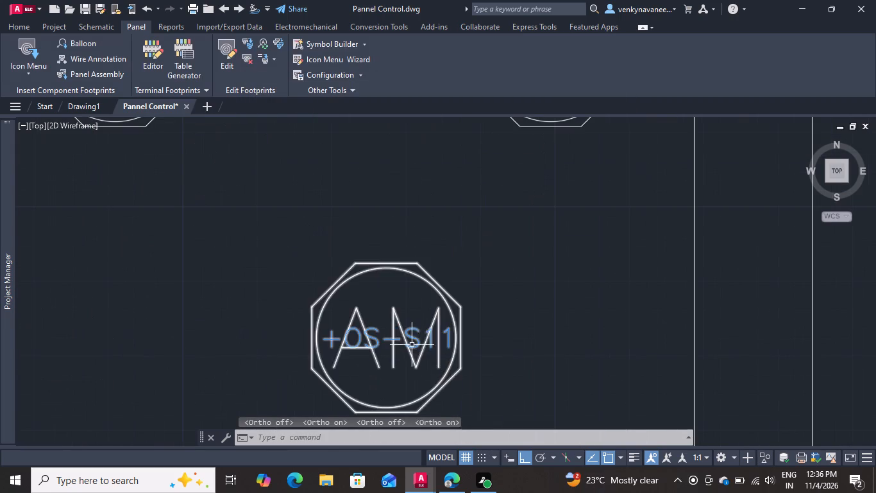
{"action": "left_click", "coordinate": [416, 338]}
{"action": "left_click", "coordinate": [330, 367]}
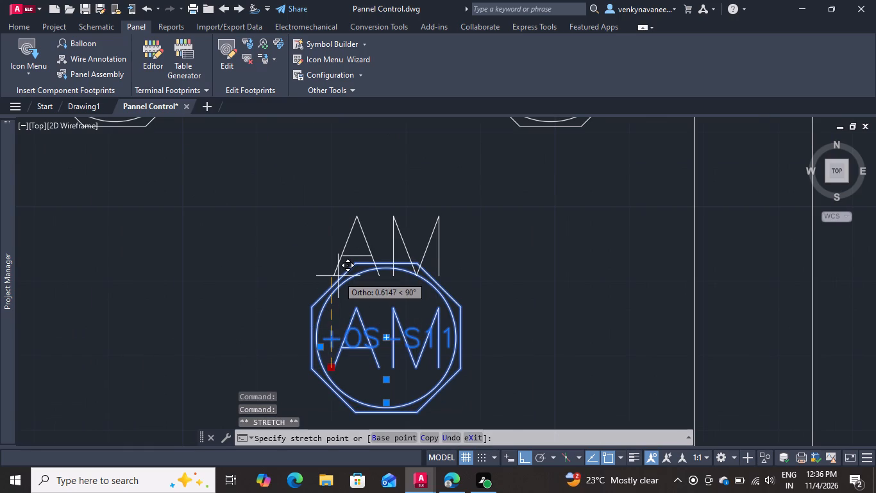
{"action": "key", "text": "Escape"}
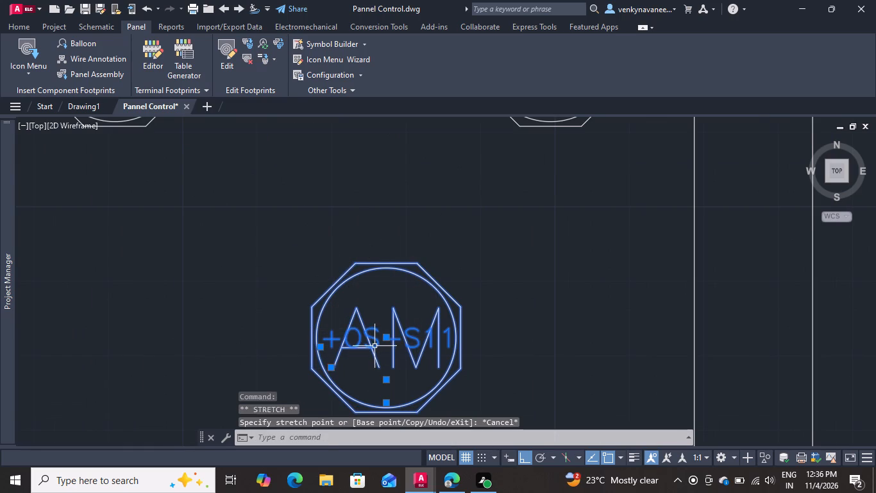
{"action": "scroll", "coordinate": [376, 345], "scroll_direction": "up", "scroll_amount": 2}
{"action": "left_click", "coordinate": [230, 350]}
{"action": "scroll", "coordinate": [242, 291], "scroll_direction": "down", "scroll_amount": 4}
{"action": "scroll", "coordinate": [248, 277], "scroll_direction": "up", "scroll_amount": 4}
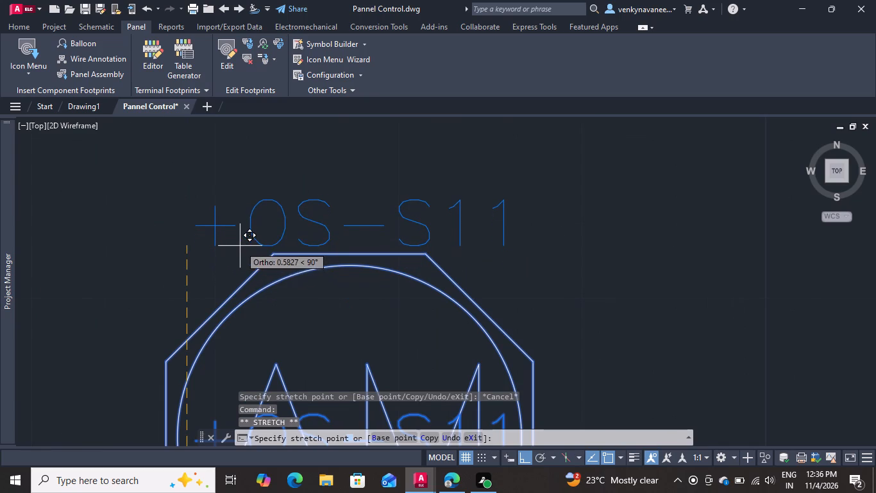
{"action": "left_click", "coordinate": [239, 244]}
Move the +OS-S9 tag text straight up to just above its push button outline.
{"action": "scroll", "coordinate": [236, 304], "scroll_direction": "down", "scroll_amount": 5}
{"action": "scroll", "coordinate": [296, 216], "scroll_direction": "up", "scroll_amount": 3}
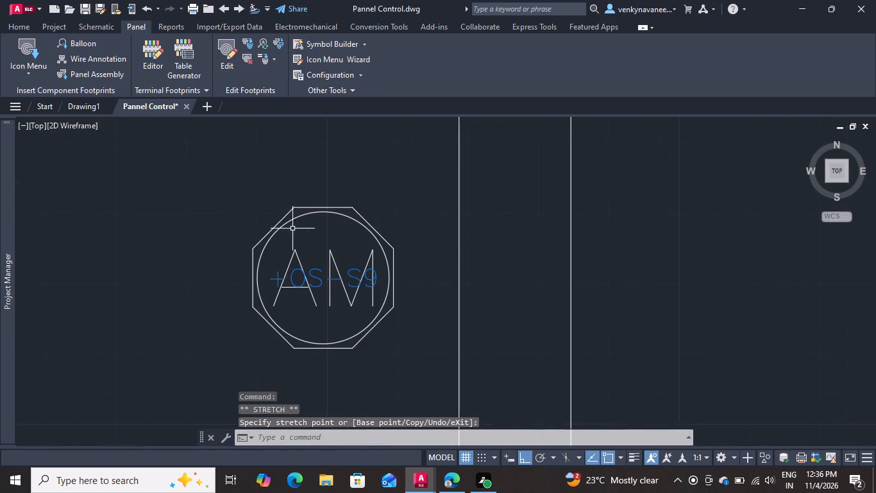
{"action": "left_click", "coordinate": [281, 274]}
{"action": "left_click", "coordinate": [269, 278]}
{"action": "left_click", "coordinate": [267, 286]}
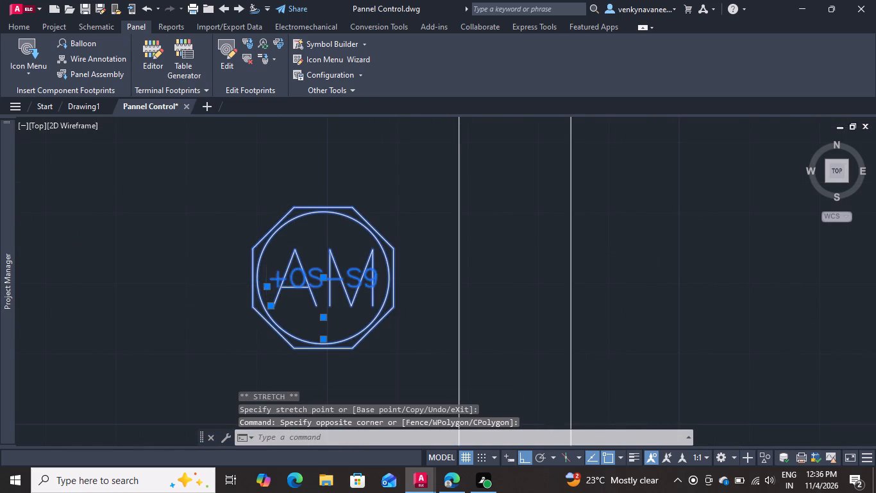
{"action": "left_click", "coordinate": [266, 199]}
Move the +OS-S6 and +OS-S5 tag texts straight up to just above their push buttons in the top row.
{"action": "scroll", "coordinate": [231, 254], "scroll_direction": "down", "scroll_amount": 4}
{"action": "scroll", "coordinate": [215, 206], "scroll_direction": "up", "scroll_amount": 4}
{"action": "left_click", "coordinate": [202, 327]}
{"action": "left_click", "coordinate": [196, 334]}
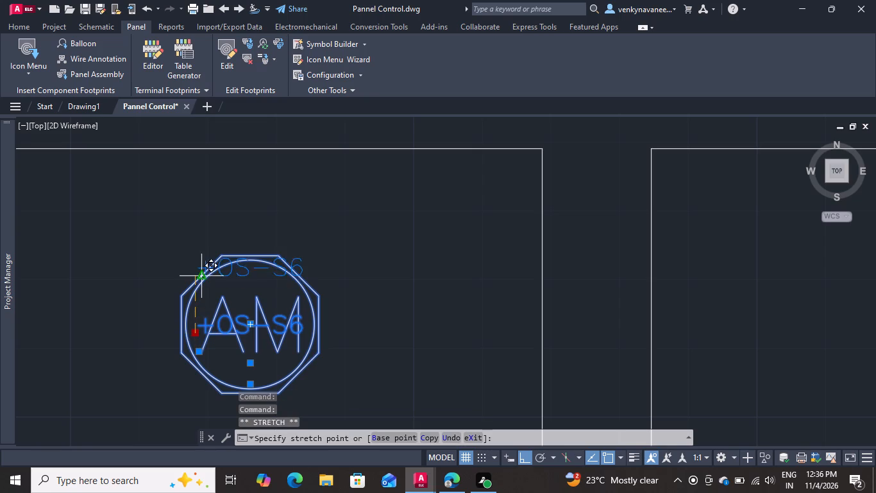
{"action": "left_click", "coordinate": [199, 244]}
{"action": "scroll", "coordinate": [194, 255], "scroll_direction": "down", "scroll_amount": 4}
{"action": "scroll", "coordinate": [112, 278], "scroll_direction": "up", "scroll_amount": 4}
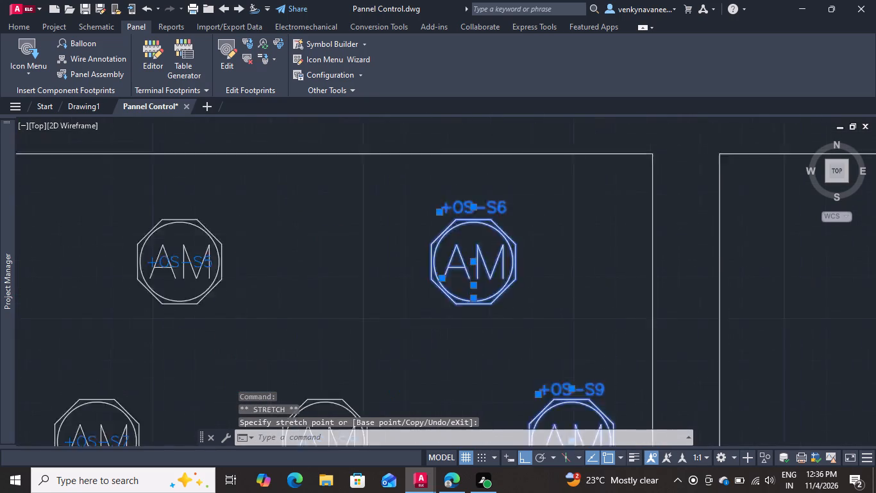
{"action": "left_click", "coordinate": [177, 253]}
{"action": "left_click", "coordinate": [164, 259]}
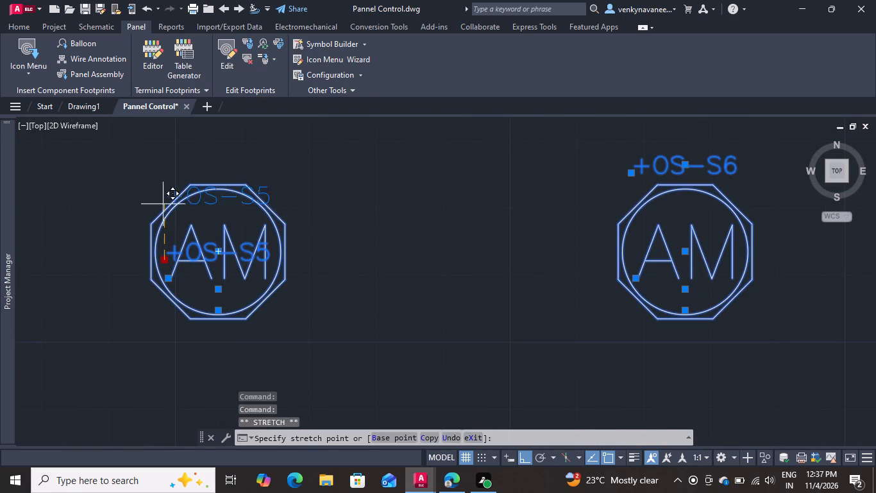
{"action": "left_click", "coordinate": [159, 178]}
Move the +OS-S7 and +OS-S8 tag texts straight up to just above their push buttons in the middle row.
{"action": "scroll", "coordinate": [228, 178], "scroll_direction": "down", "scroll_amount": 3}
{"action": "scroll", "coordinate": [191, 280], "scroll_direction": "up", "scroll_amount": 4}
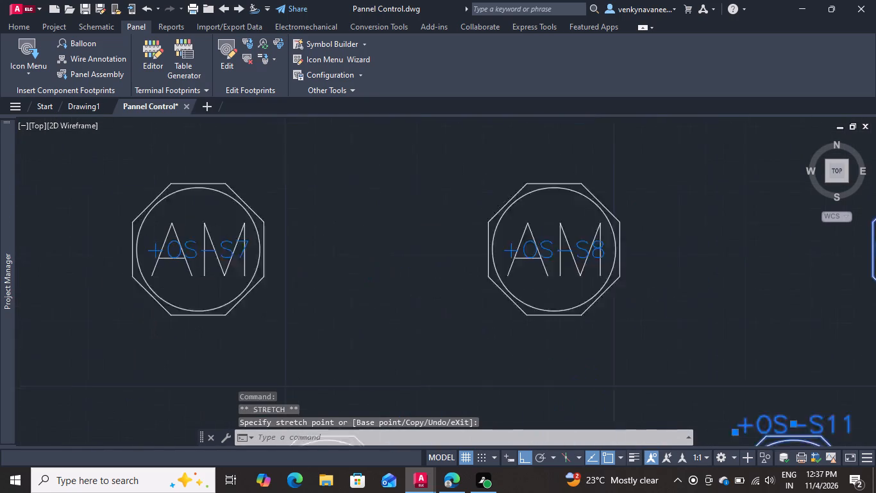
{"action": "left_click", "coordinate": [136, 232]}
{"action": "left_click", "coordinate": [117, 243]}
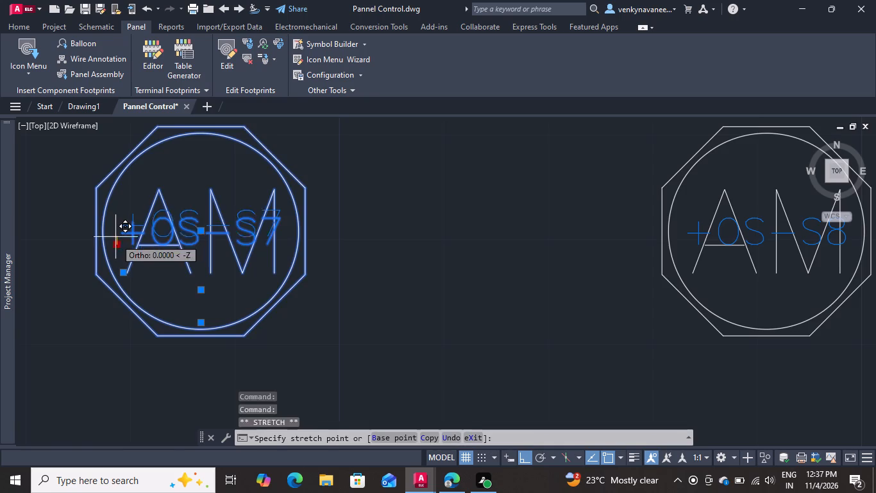
{"action": "scroll", "coordinate": [117, 239], "scroll_direction": "down", "scroll_amount": 3}
{"action": "scroll", "coordinate": [119, 208], "scroll_direction": "up", "scroll_amount": 2}
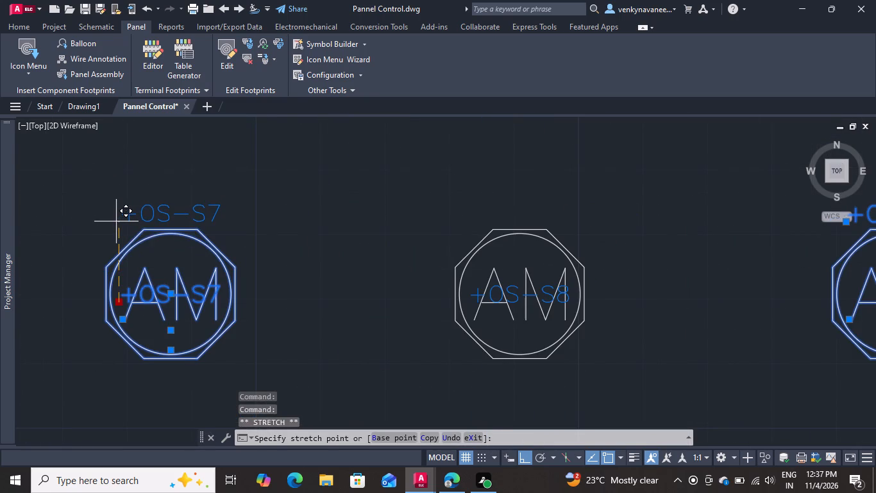
{"action": "left_click", "coordinate": [116, 221]}
{"action": "left_click", "coordinate": [477, 295]}
{"action": "left_click", "coordinate": [470, 302]}
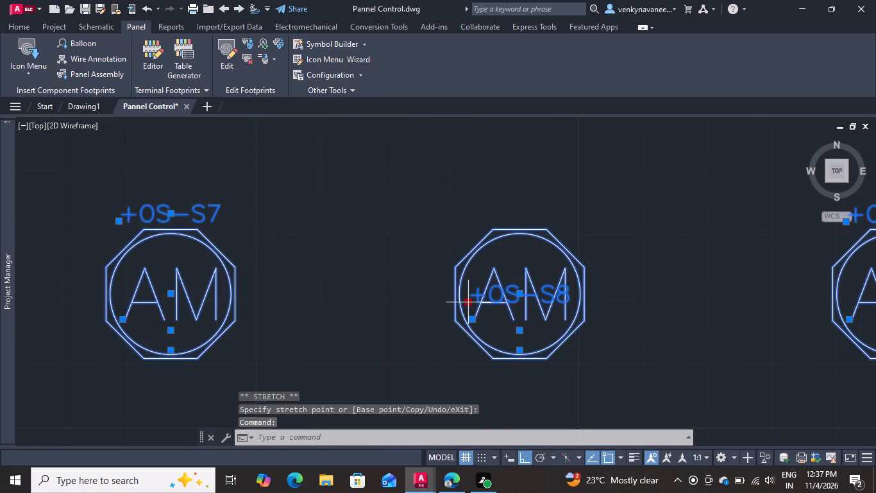
{"action": "left_click", "coordinate": [448, 220]}
Move the +OS-S10 tag text straight up to just above its push button in the bottom row.
{"action": "scroll", "coordinate": [355, 227], "scroll_direction": "down", "scroll_amount": 4}
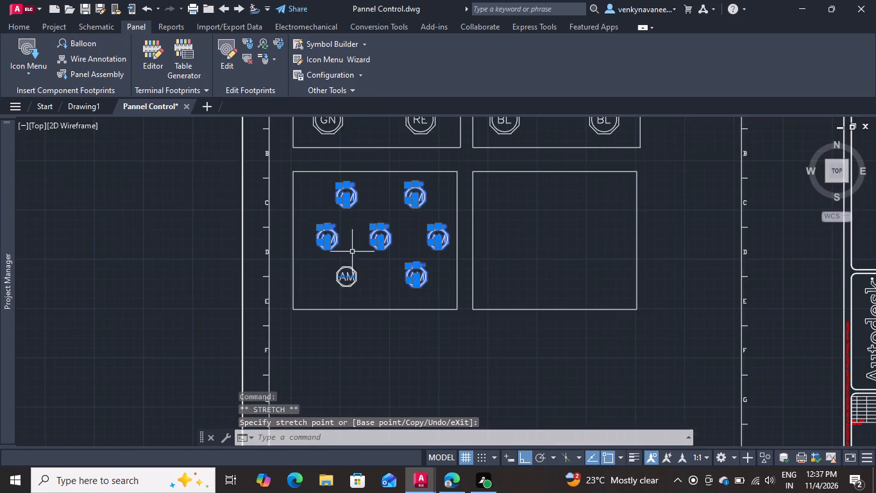
{"action": "scroll", "coordinate": [335, 279], "scroll_direction": "up", "scroll_amount": 3}
{"action": "left_click", "coordinate": [335, 268]}
{"action": "scroll", "coordinate": [333, 271], "scroll_direction": "up", "scroll_amount": 1}
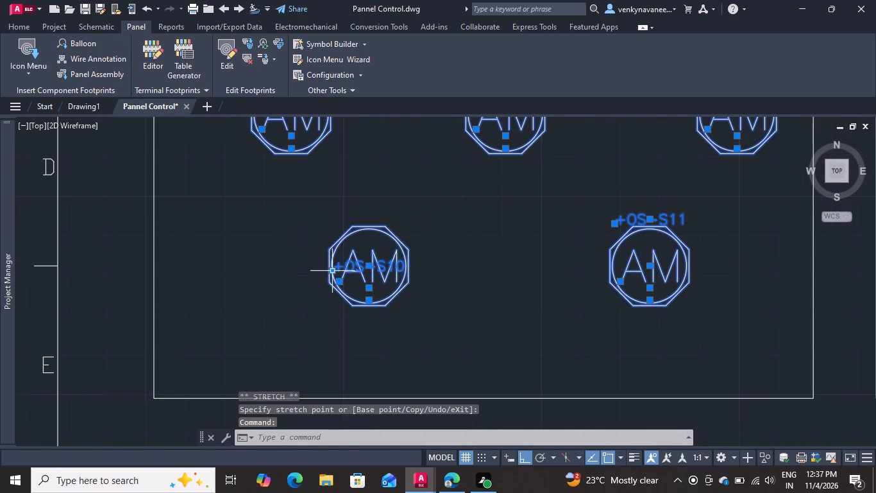
{"action": "scroll", "coordinate": [334, 270], "scroll_direction": "up", "scroll_amount": 3}
{"action": "left_click", "coordinate": [303, 270]}
{"action": "scroll", "coordinate": [303, 318], "scroll_direction": "down", "scroll_amount": 2}
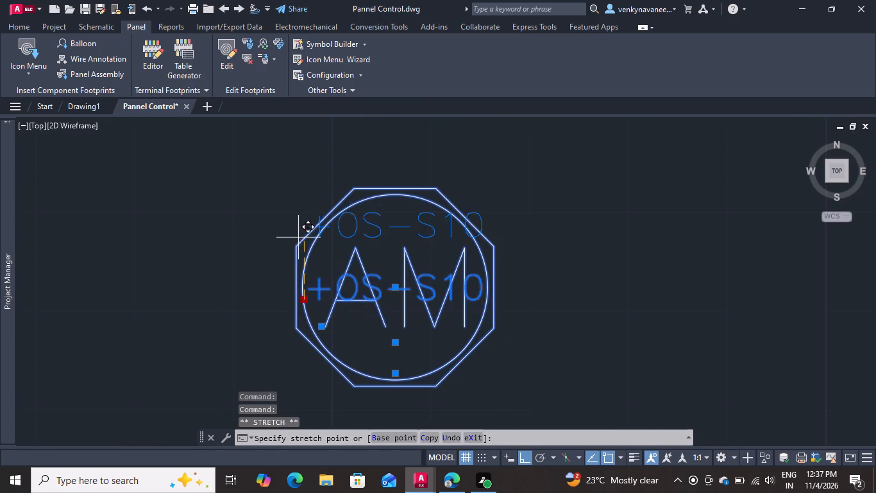
{"action": "left_click", "coordinate": [284, 182]}
{"action": "key", "text": "Escape"}
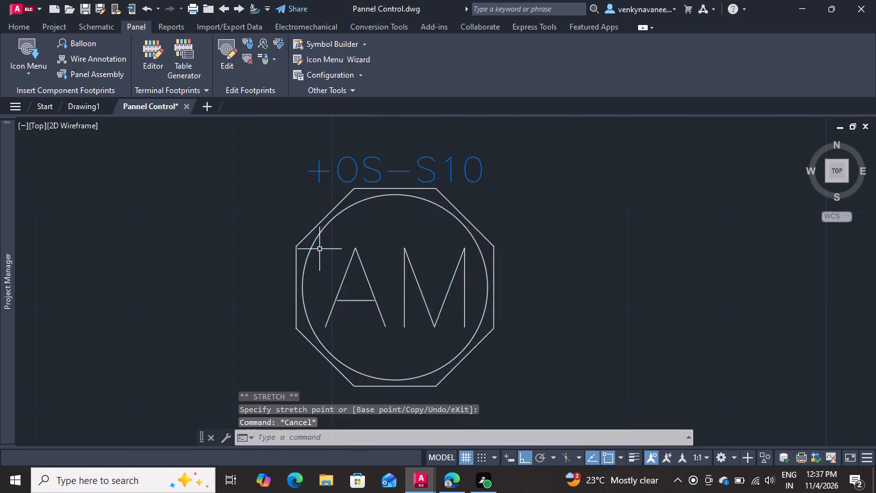
Nudge the +OS-S11 tag text about 0.04 units further straight up above its push button.
{"action": "scroll", "coordinate": [256, 254], "scroll_direction": "down", "scroll_amount": 4}
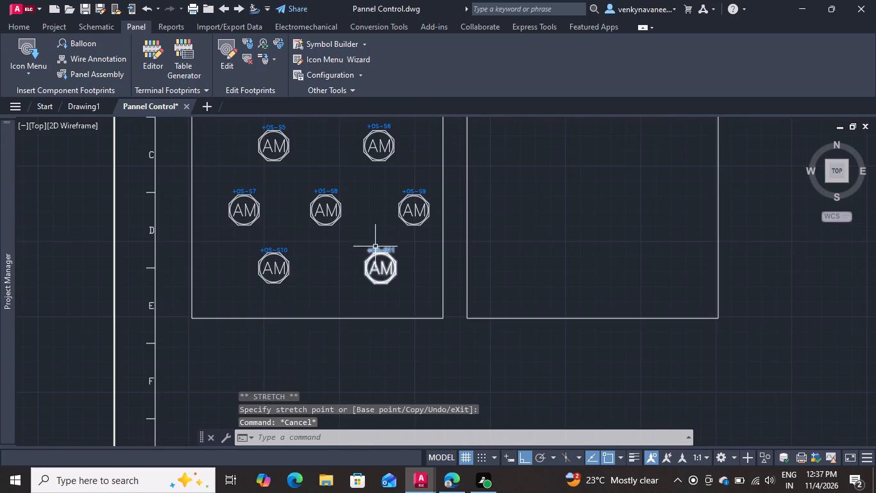
{"action": "scroll", "coordinate": [375, 246], "scroll_direction": "up", "scroll_amount": 3}
{"action": "left_click", "coordinate": [371, 254]}
{"action": "left_click", "coordinate": [328, 260]}
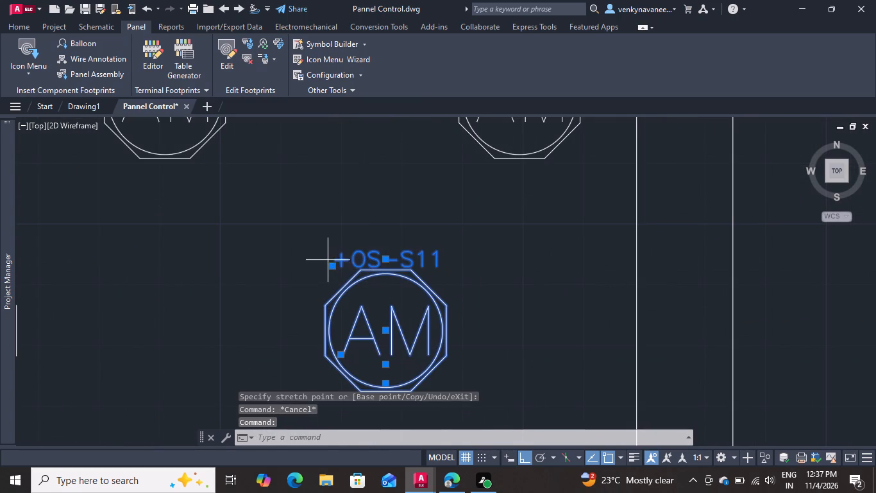
{"action": "left_click", "coordinate": [329, 266]}
{"action": "left_click", "coordinate": [329, 267]}
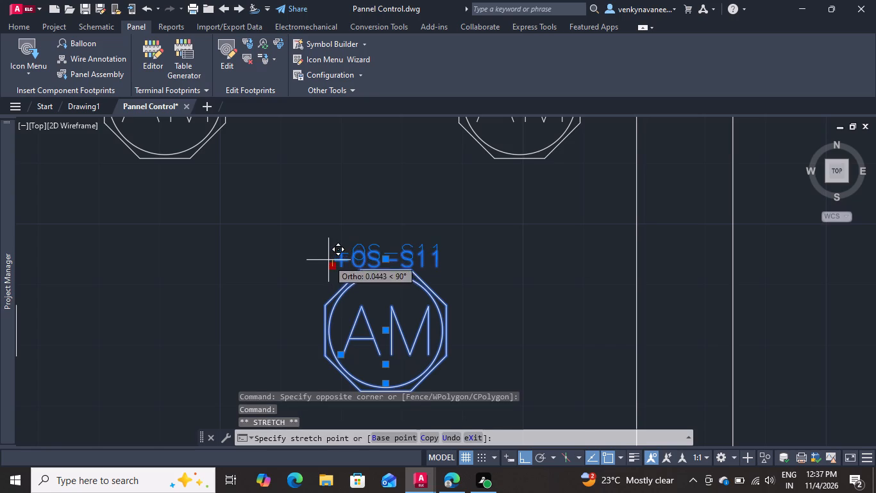
{"action": "left_click", "coordinate": [328, 260]}
{"action": "key", "text": "Escape"}
Start a Push Button NO panel footprint and assign it the AB catalog part 800H-BR6D1 from the push button catalog.
{"action": "scroll", "coordinate": [311, 277], "scroll_direction": "down", "scroll_amount": 4}
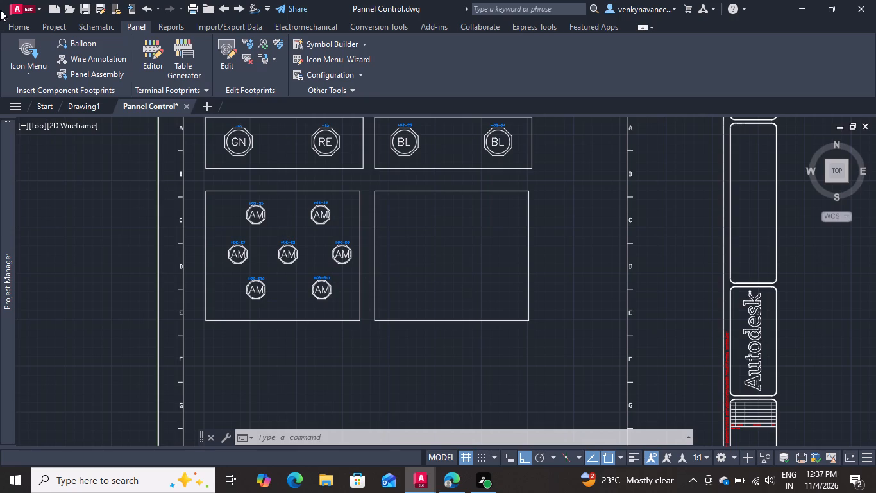
{"action": "left_click", "coordinate": [18, 47]}
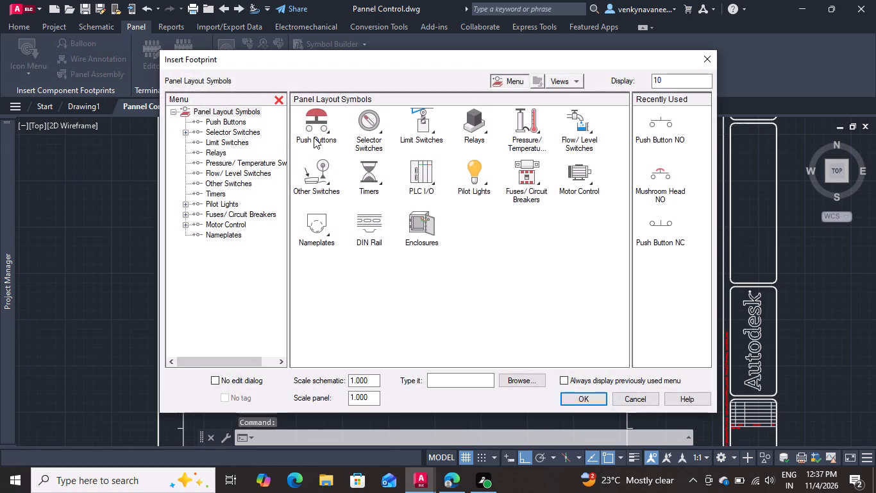
{"action": "left_click", "coordinate": [316, 134]}
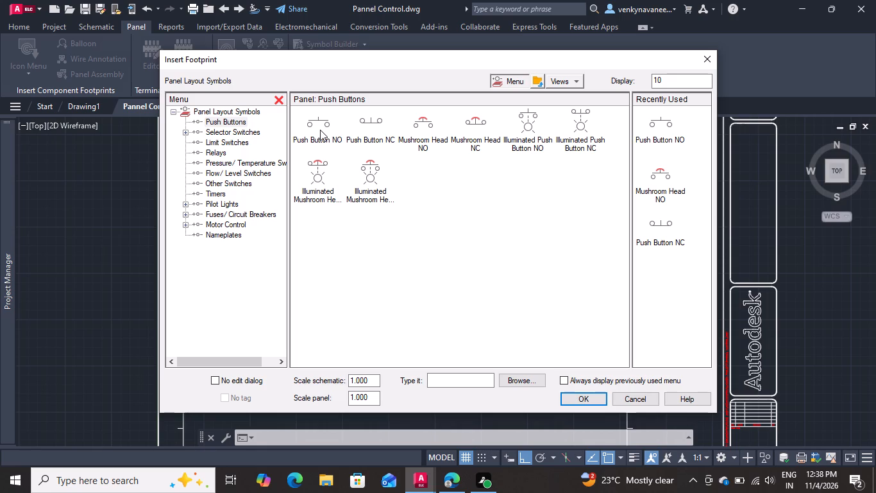
{"action": "left_click", "coordinate": [318, 130]}
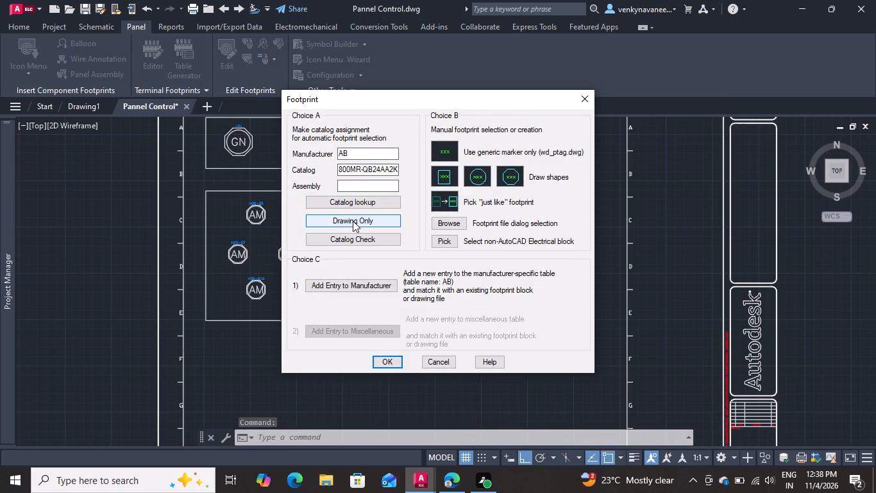
{"action": "left_click", "coordinate": [361, 203]}
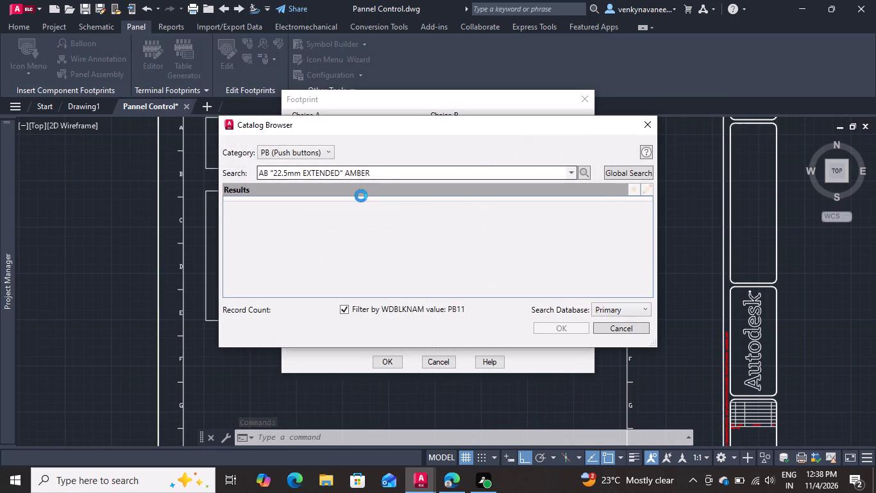
{"action": "left_click_drag", "start_coordinate": [378, 170], "coordinate": [239, 177]}
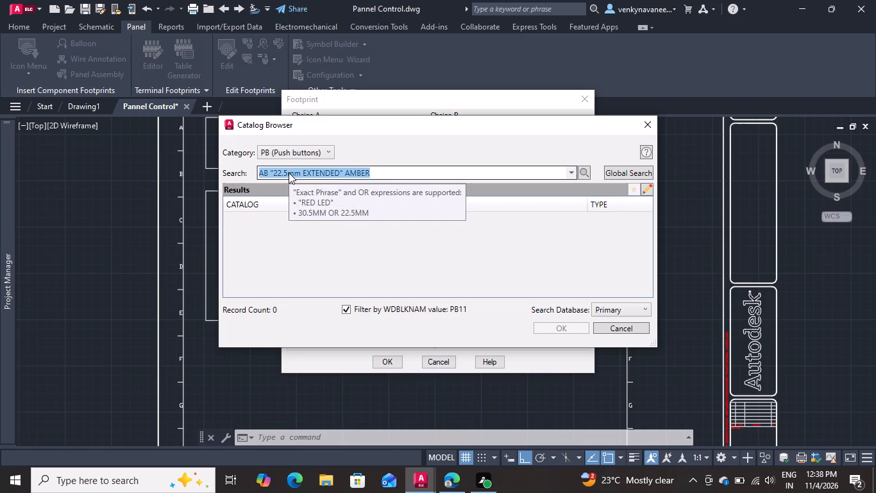
{"action": "type", "text": "800"}
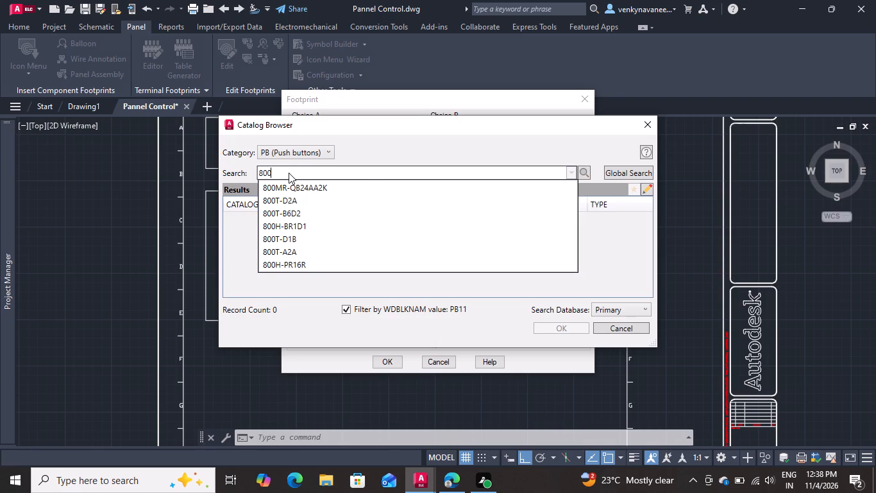
{"action": "scroll", "coordinate": [324, 249], "scroll_direction": "down", "scroll_amount": 3}
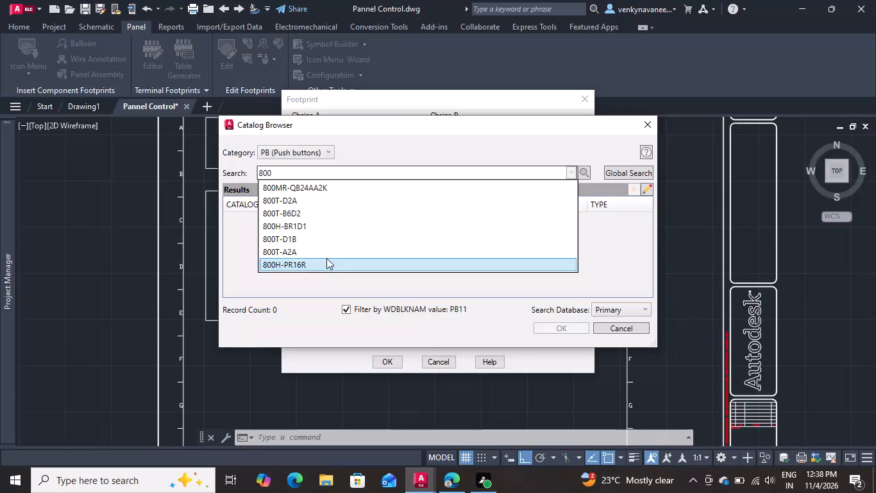
{"action": "key", "text": "h"}
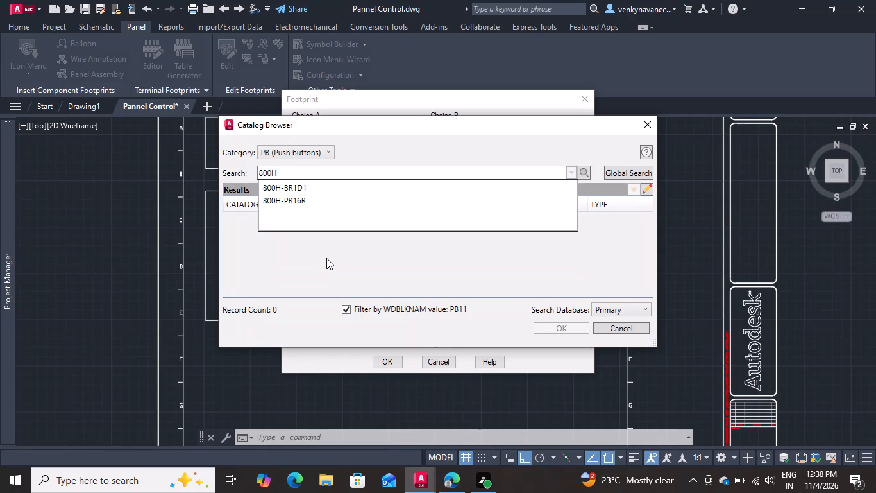
{"action": "key", "text": "b"}
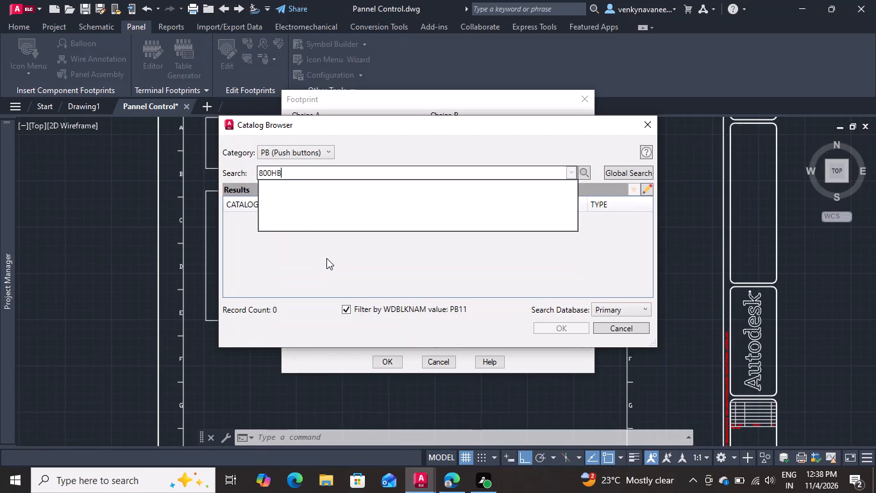
{"action": "key", "text": "r"}
{"action": "key", "text": "BackSpace"}
{"action": "key", "text": "BackSpace"}
{"action": "key", "text": "minus"}
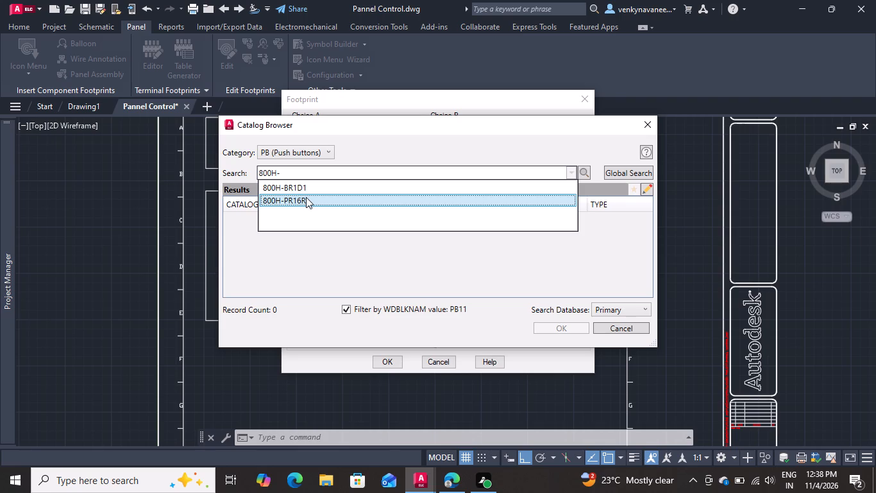
{"action": "key", "text": "b"}
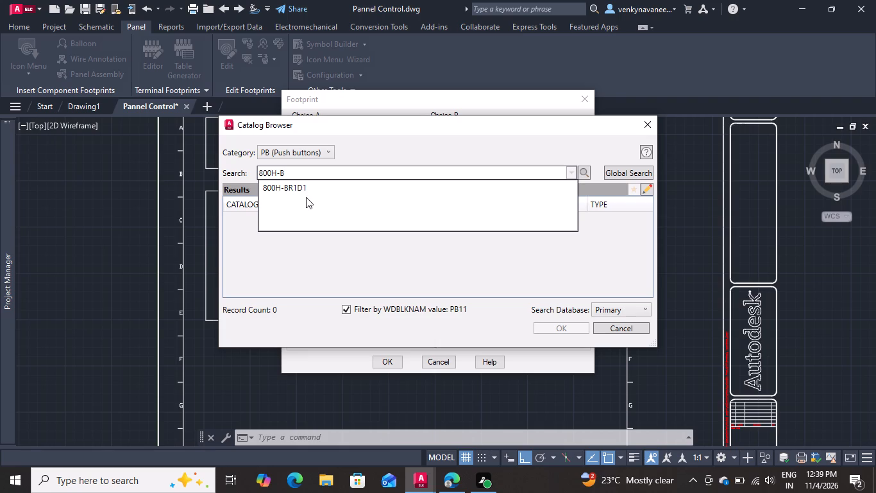
{"action": "type", "text": "R6"}
{"action": "type", "text": "D1"}
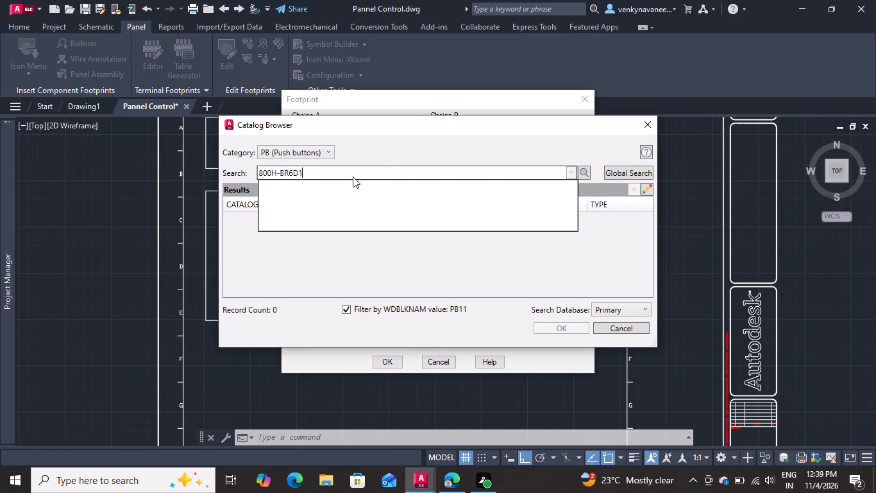
{"action": "left_click", "coordinate": [583, 171]}
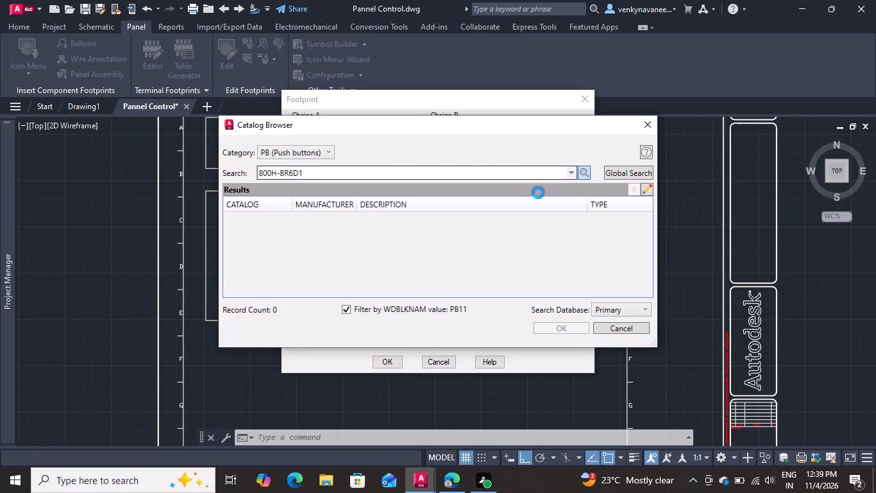
{"action": "left_click", "coordinate": [426, 219]}
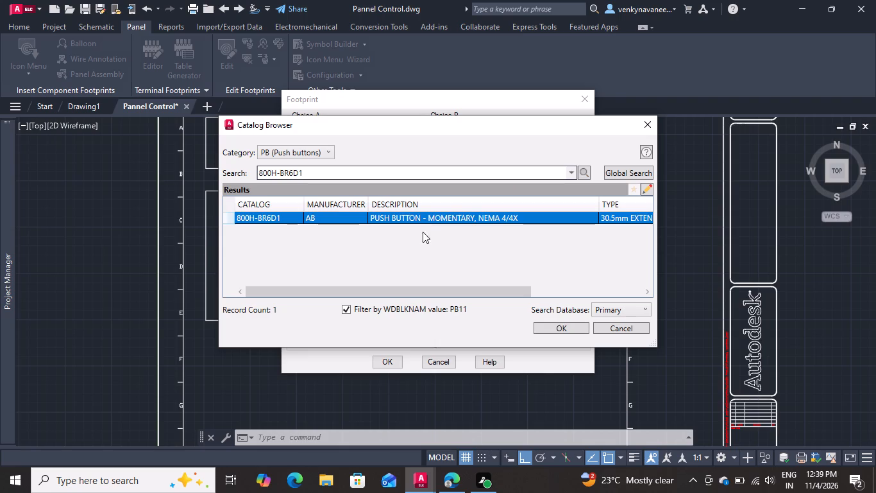
{"action": "left_click", "coordinate": [551, 329]}
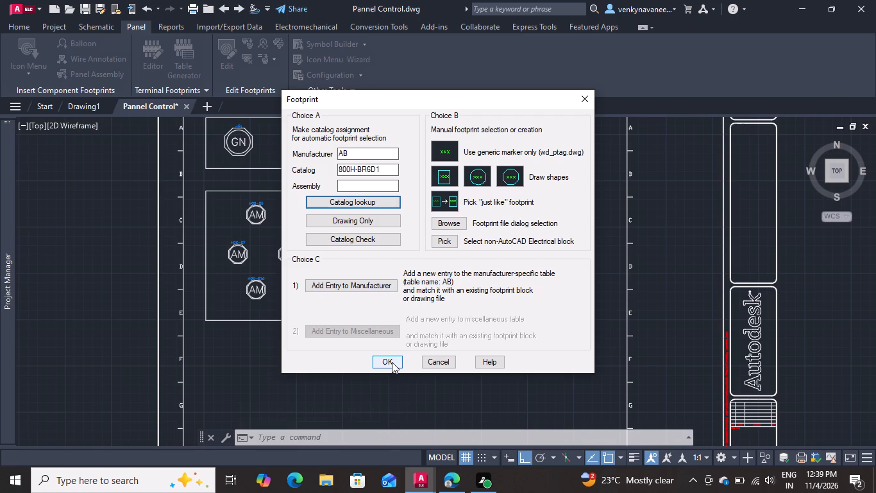
Place the 800H-BR6D1 footprint unrotated near the upper-left corner of the empty rectangle beside the AM push buttons.
{"action": "left_click", "coordinate": [392, 362]}
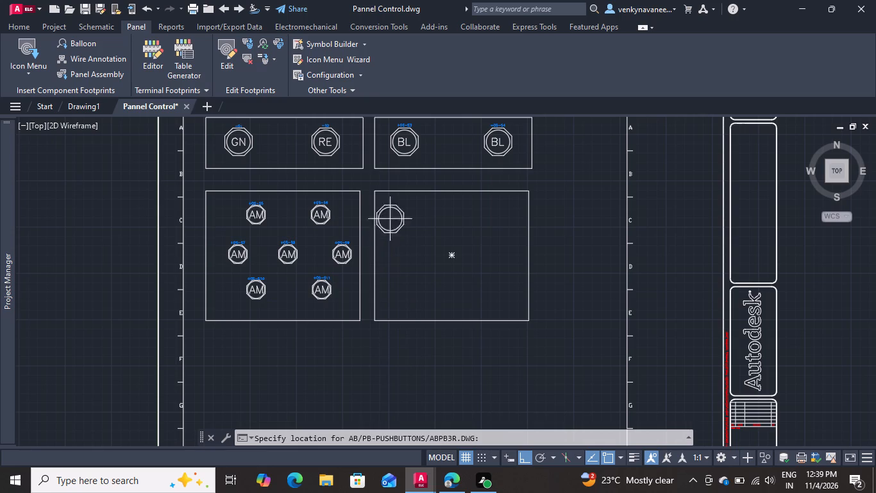
{"action": "scroll", "coordinate": [397, 214], "scroll_direction": "up", "scroll_amount": 1}
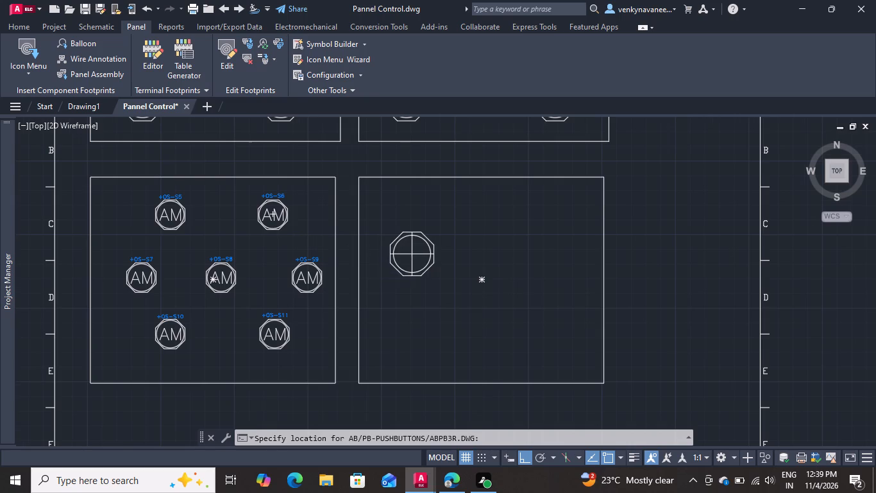
{"action": "scroll", "coordinate": [407, 265], "scroll_direction": "down", "scroll_amount": 2}
{"action": "scroll", "coordinate": [403, 250], "scroll_direction": "up", "scroll_amount": 1}
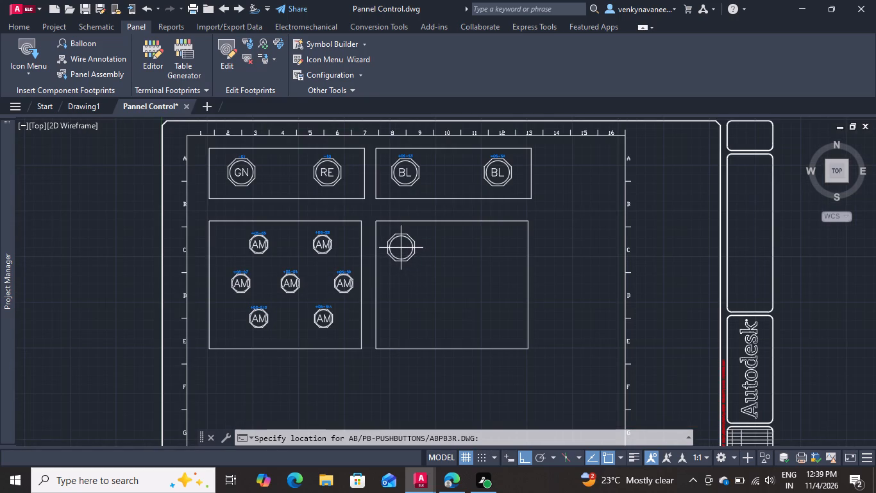
{"action": "left_click", "coordinate": [402, 243]}
{"action": "left_click", "coordinate": [444, 241]}
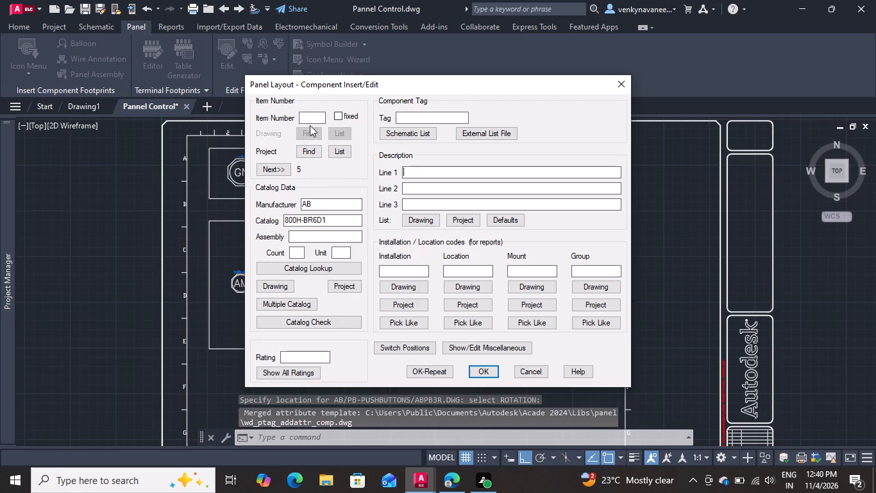
Give the new push button item number 5 and tag +OS-S12, and accept it with repeat insertion.
{"action": "left_click", "coordinate": [312, 121]}
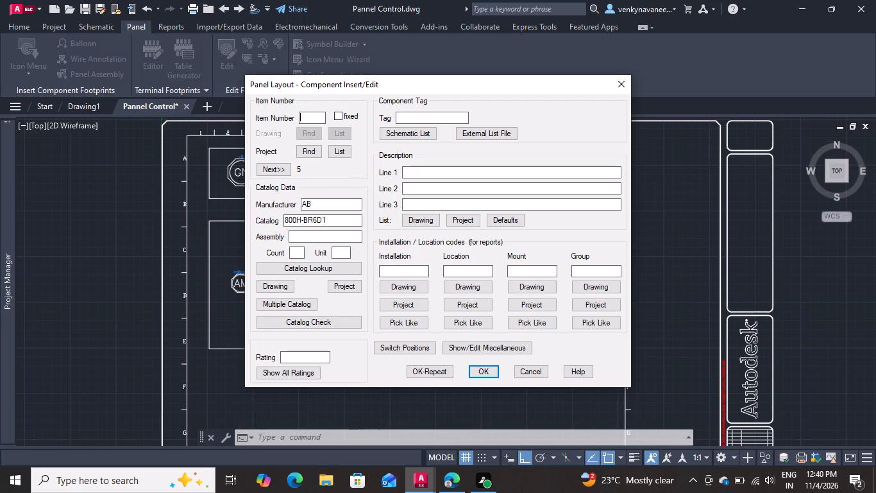
{"action": "key", "text": "5"}
{"action": "left_click", "coordinate": [439, 117]}
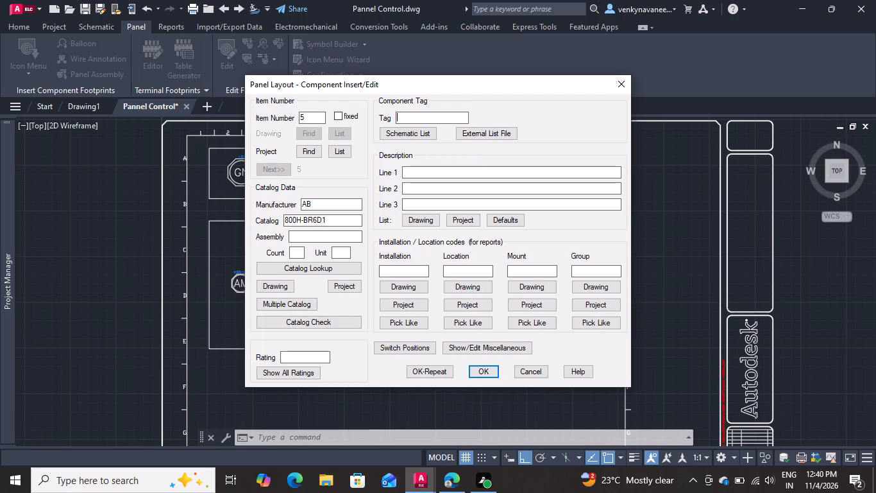
{"action": "key", "text": "ctrl+v"}
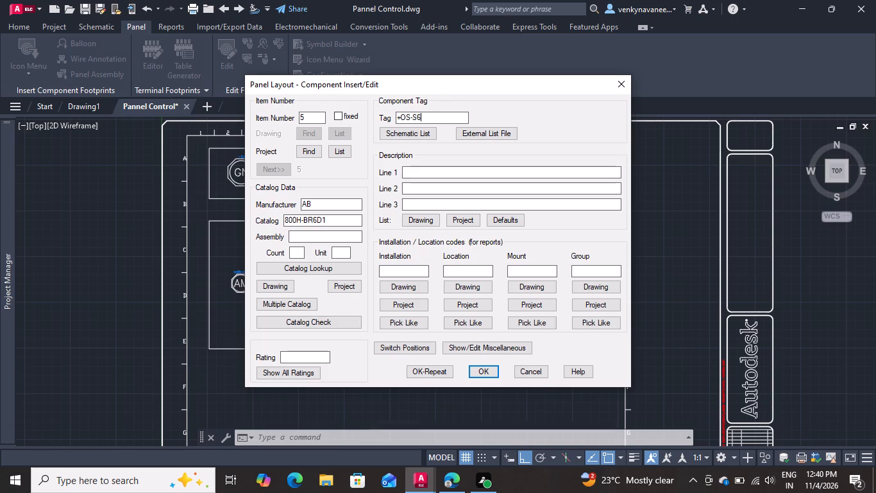
{"action": "left_click", "coordinate": [428, 115]}
{"action": "key", "text": "BackSpace"}
{"action": "key", "text": "2"}
{"action": "key", "text": "BackSpace"}
{"action": "type", "text": "12"}
{"action": "left_click", "coordinate": [436, 367]}
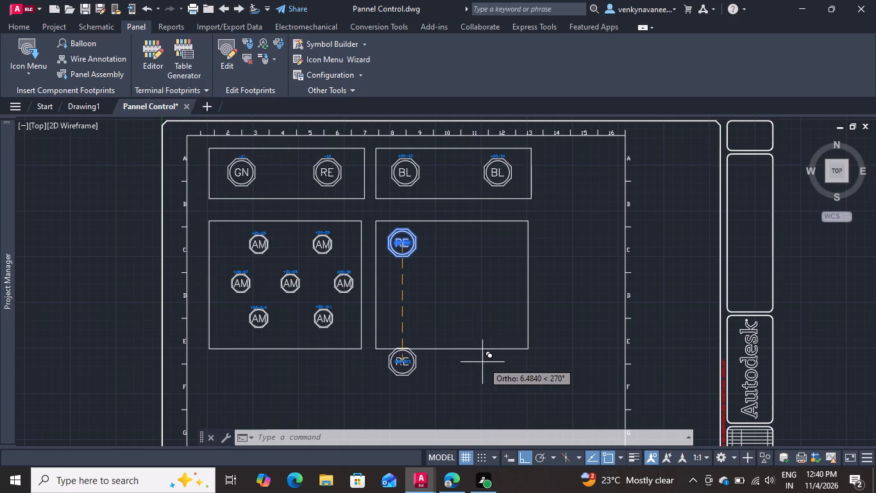
Place the repeated 800H-BR6D1 footprint near the rectangle's upper-right corner, level with +OS-S12, and tag it +OS-S13.
{"action": "scroll", "coordinate": [484, 250], "scroll_direction": "up", "scroll_amount": 1}
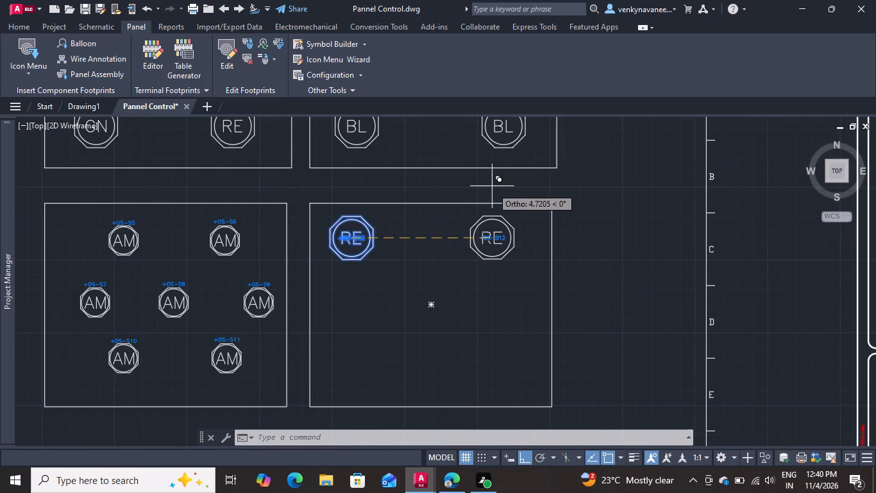
{"action": "left_click", "coordinate": [497, 238]}
{"action": "left_click", "coordinate": [417, 120]}
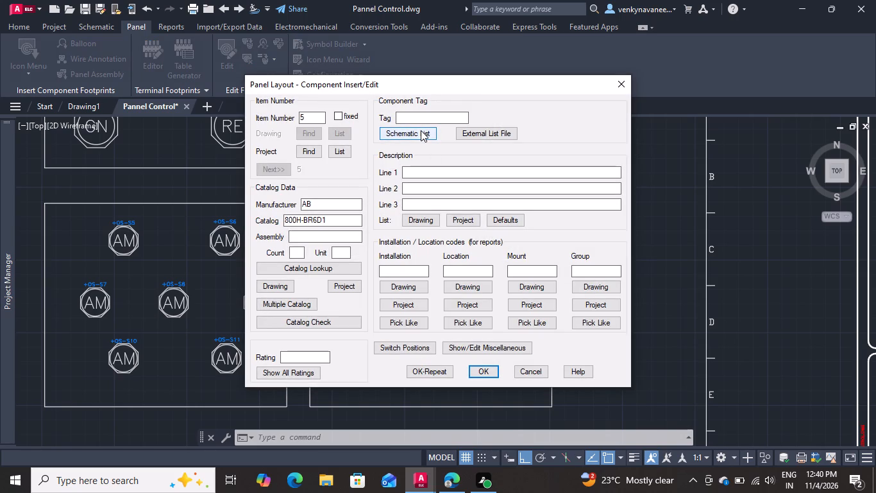
{"action": "key", "text": "ctrl+v"}
{"action": "key", "text": "BackSpace"}
{"action": "type", "text": "13"}
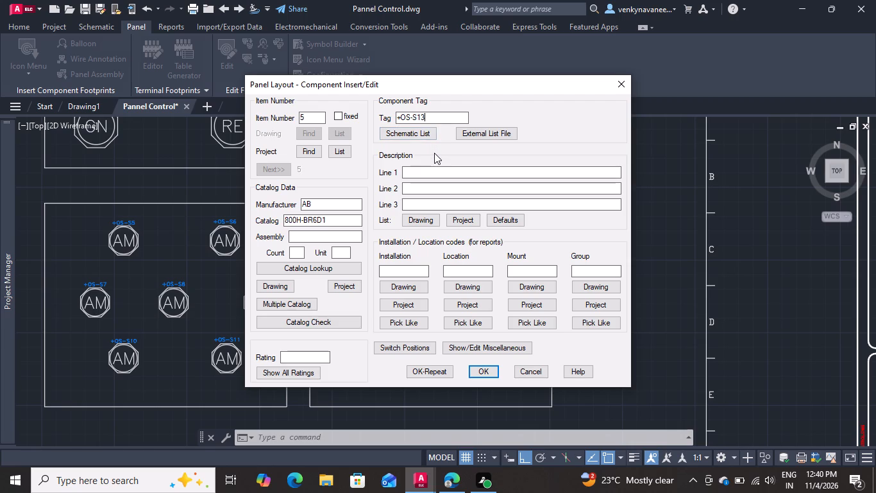
{"action": "left_click", "coordinate": [474, 374]}
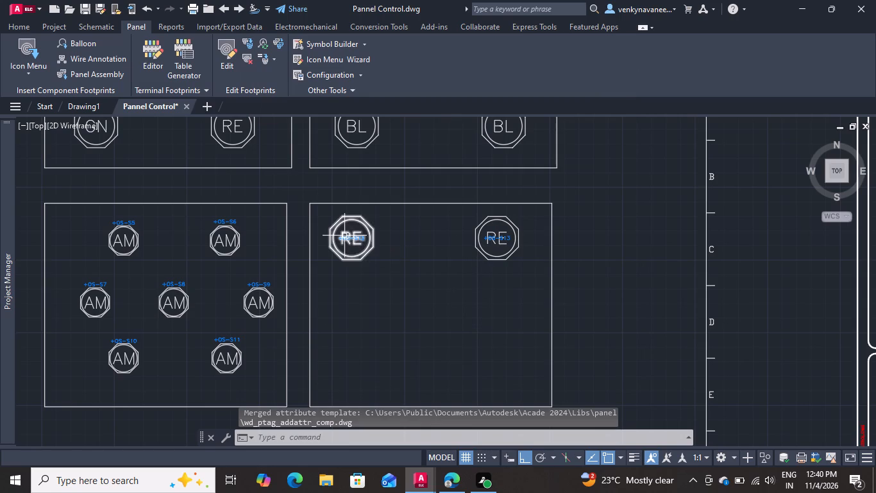
Move the +OS-S12 tag text about 0.9 units straight up so it sits above its push button.
{"action": "left_click", "coordinate": [362, 239]}
{"action": "scroll", "coordinate": [330, 239], "scroll_direction": "up", "scroll_amount": 4}
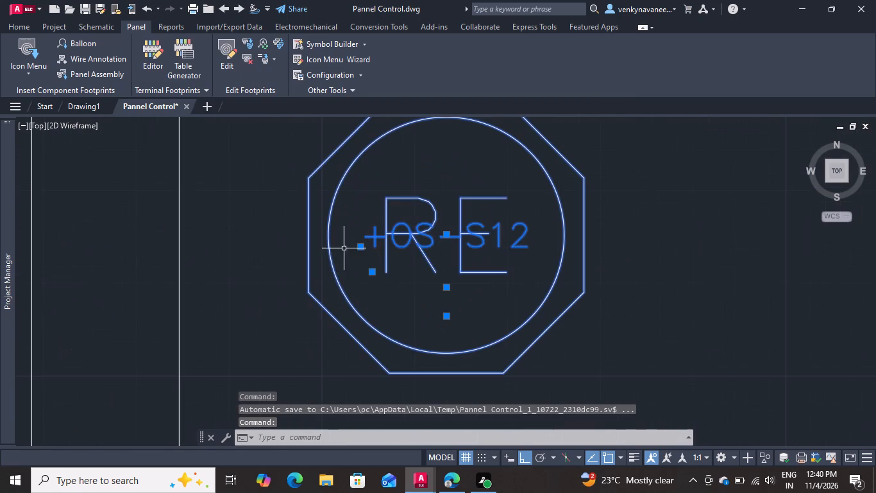
{"action": "left_click", "coordinate": [358, 246]}
{"action": "scroll", "coordinate": [351, 288], "scroll_direction": "down", "scroll_amount": 2}
{"action": "scroll", "coordinate": [355, 211], "scroll_direction": "up", "scroll_amount": 2}
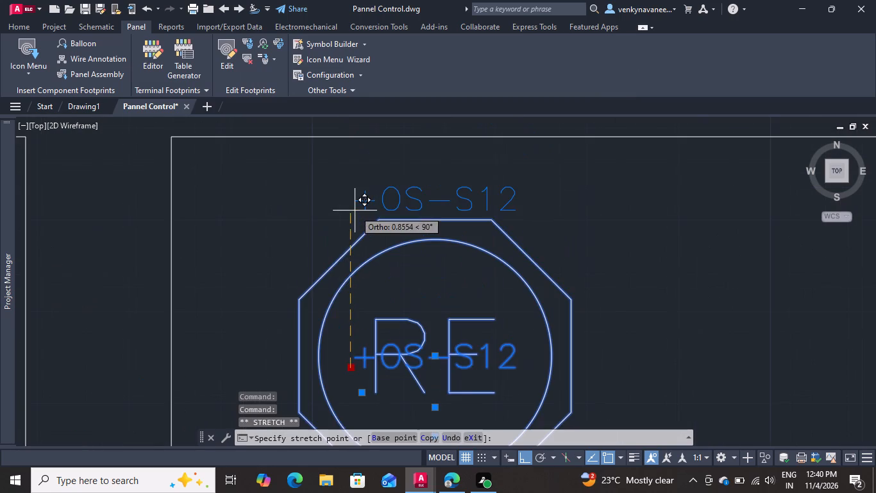
{"action": "left_click", "coordinate": [357, 207]}
{"action": "scroll", "coordinate": [363, 257], "scroll_direction": "down", "scroll_amount": 3}
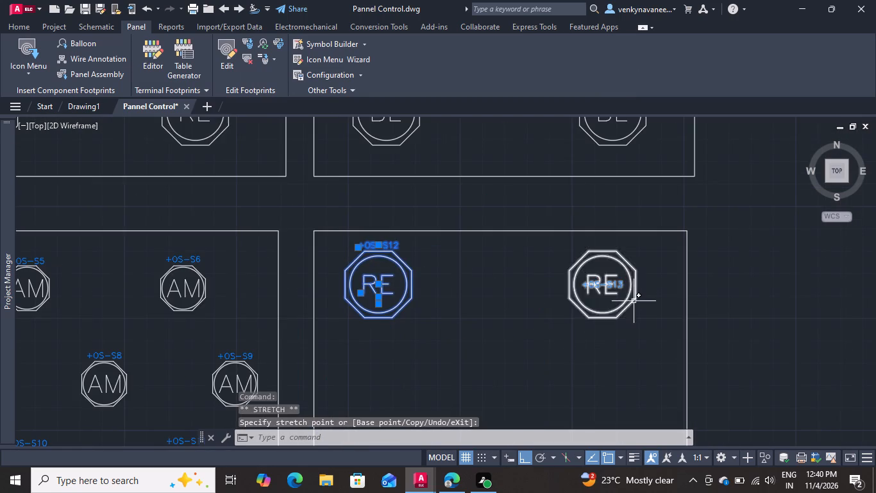
Move the +OS-S13 tag text straight up from the button's centre to above its octagon outline.
{"action": "scroll", "coordinate": [628, 294], "scroll_direction": "up", "scroll_amount": 2}
{"action": "left_click", "coordinate": [607, 270]}
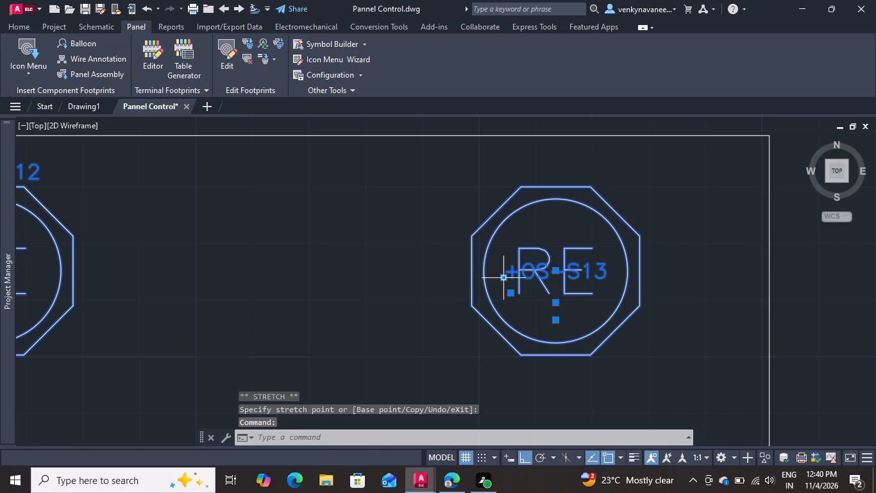
{"action": "left_click", "coordinate": [502, 276]}
{"action": "left_click", "coordinate": [496, 167]}
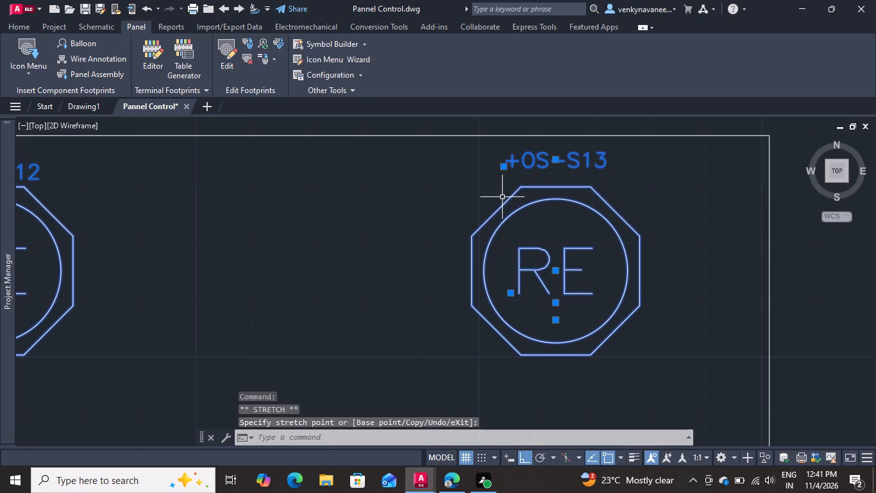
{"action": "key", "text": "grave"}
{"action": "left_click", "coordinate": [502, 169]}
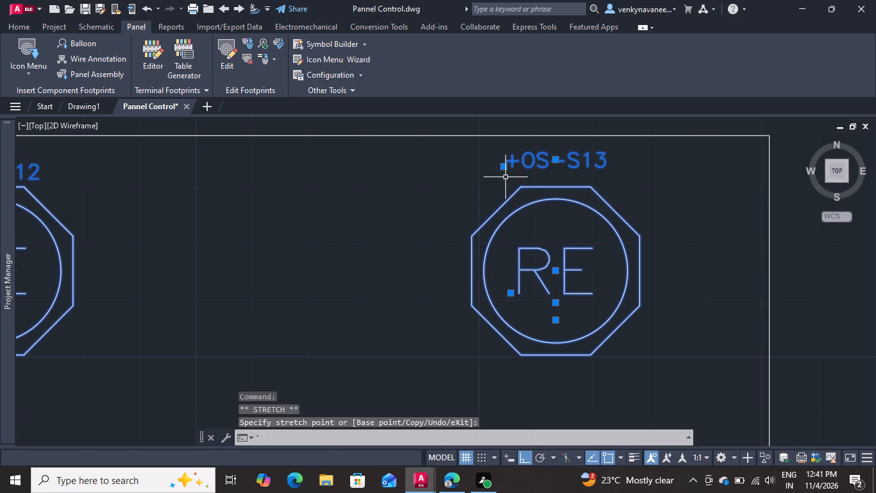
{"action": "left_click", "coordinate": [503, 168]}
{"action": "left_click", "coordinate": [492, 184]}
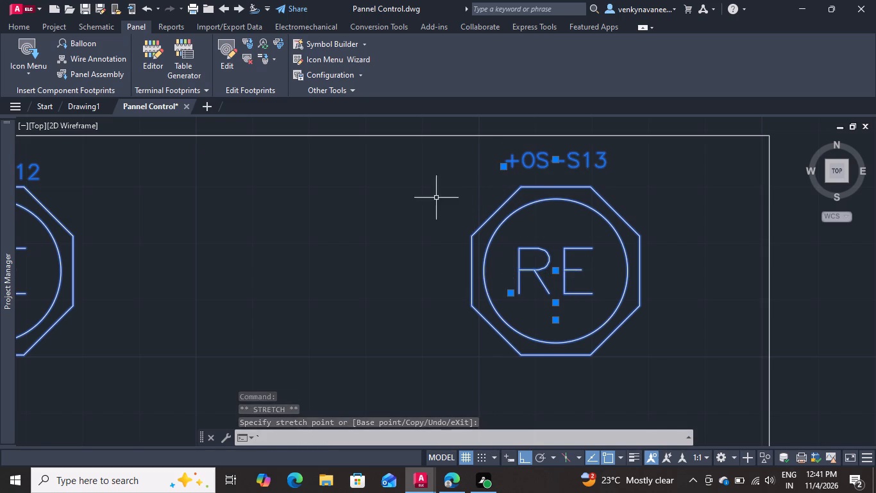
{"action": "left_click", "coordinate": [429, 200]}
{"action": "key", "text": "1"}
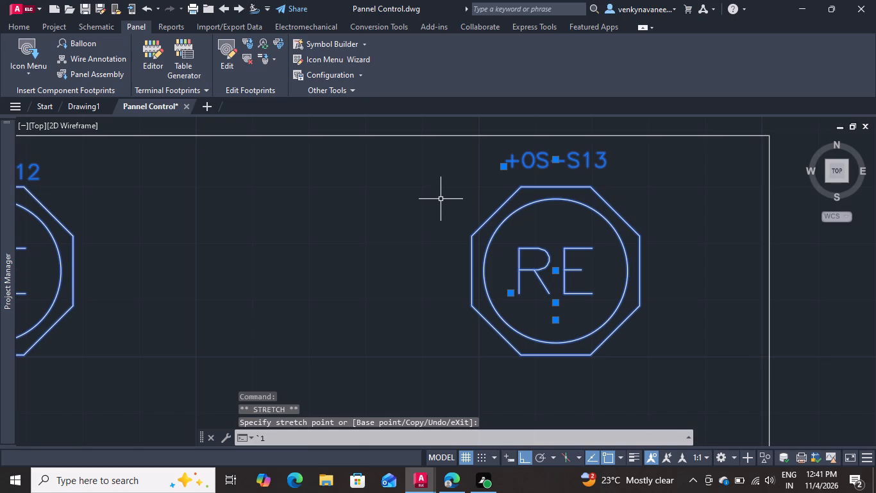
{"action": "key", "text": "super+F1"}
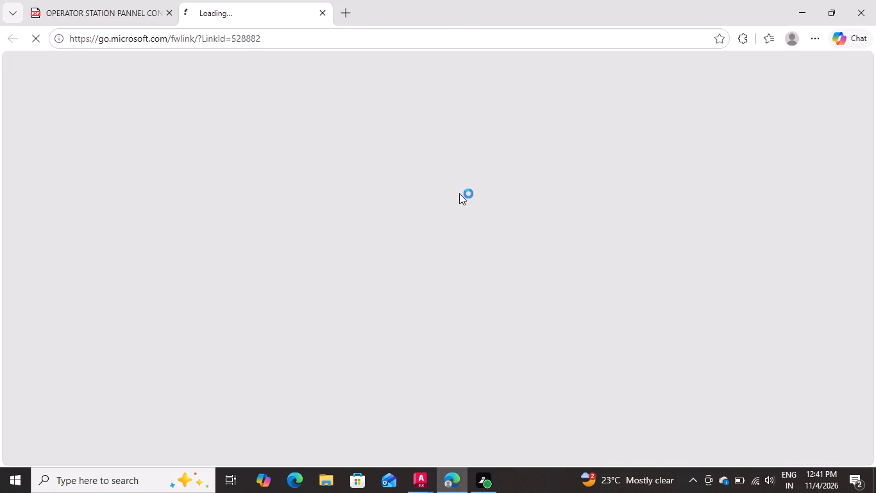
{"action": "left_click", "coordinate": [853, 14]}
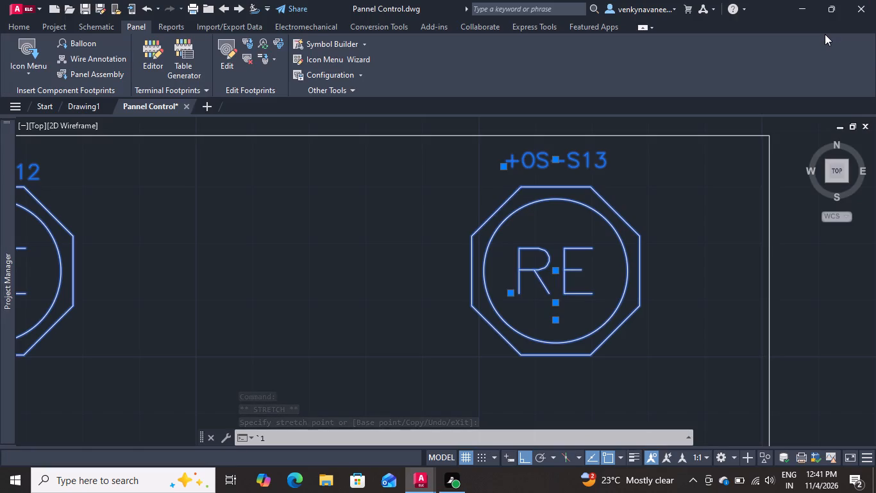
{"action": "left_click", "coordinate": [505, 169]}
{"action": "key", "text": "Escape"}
Nudge the +OS-S13 tag text slightly straight down, closer to the top of its push button, and deselect it.
{"action": "left_click", "coordinate": [512, 164]}
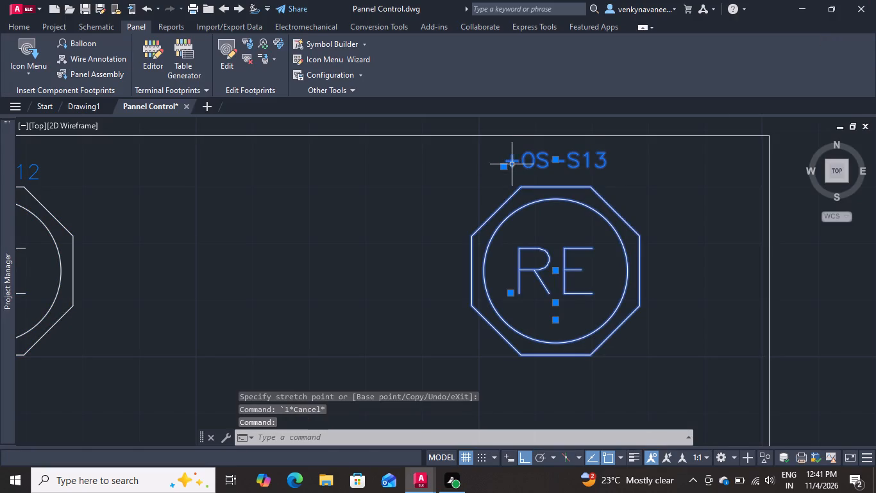
{"action": "left_click", "coordinate": [505, 167]}
{"action": "left_click", "coordinate": [505, 178]}
{"action": "key", "text": "Escape"}
Start a two-position maintained selector switch panel footprint and assign it the AB catalog part 800MB-HL2BLA from the selector switch catalog.
{"action": "scroll", "coordinate": [491, 179], "scroll_direction": "down", "scroll_amount": 1}
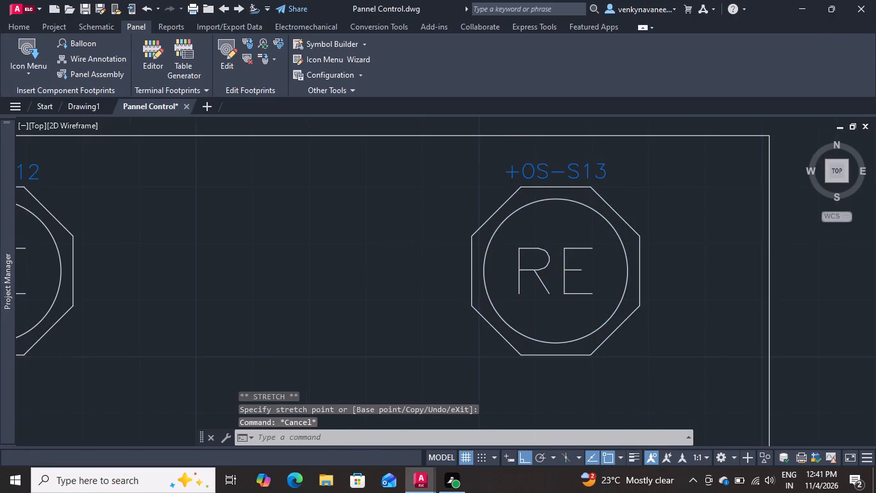
{"action": "scroll", "coordinate": [491, 179], "scroll_direction": "down", "scroll_amount": 2}
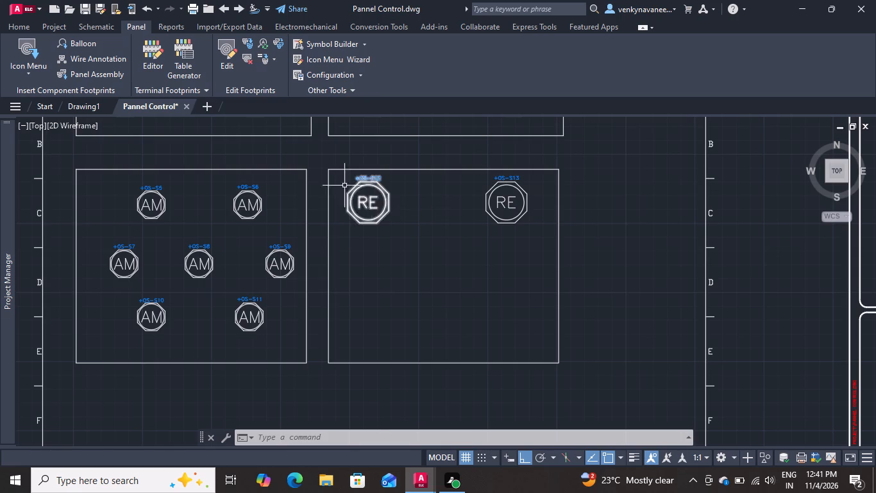
{"action": "left_click", "coordinate": [33, 56]}
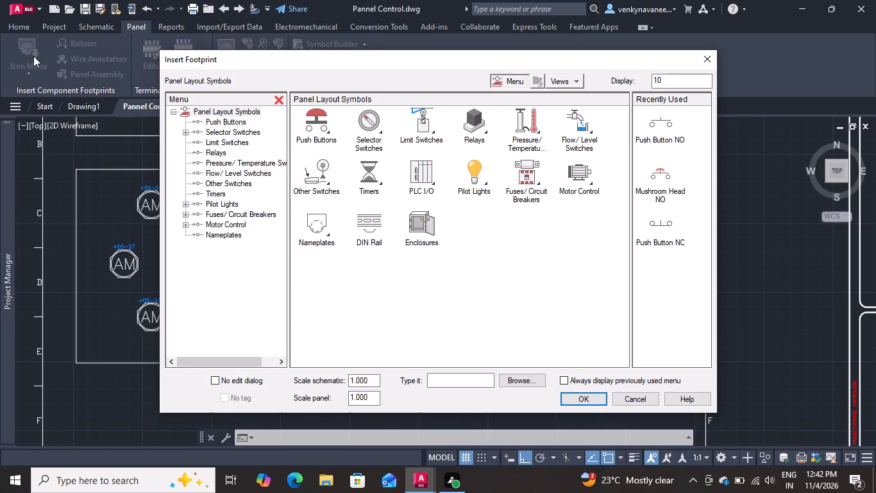
{"action": "left_click", "coordinate": [364, 124]}
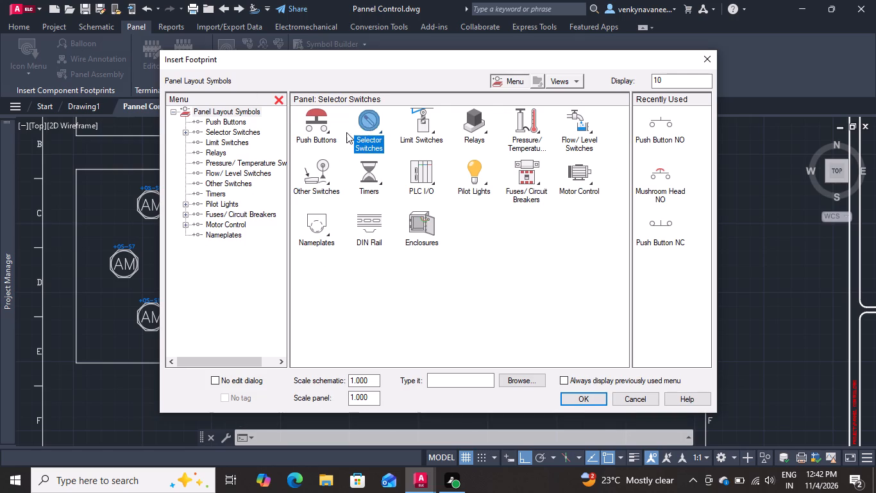
{"action": "left_click", "coordinate": [338, 133]}
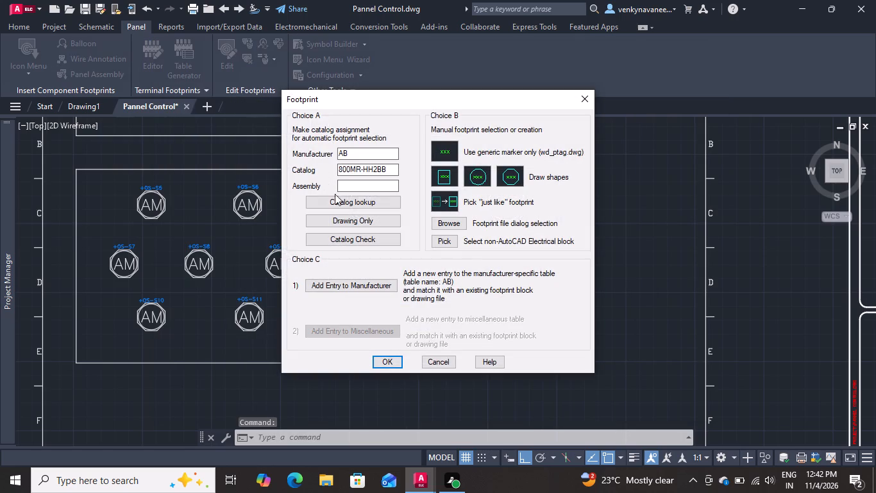
{"action": "left_click", "coordinate": [354, 206]}
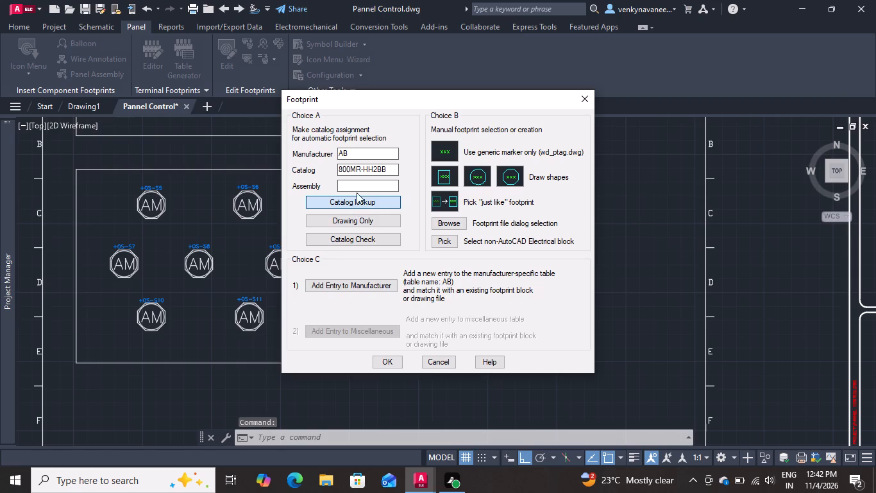
{"action": "left_click_drag", "start_coordinate": [364, 175], "coordinate": [237, 179]}
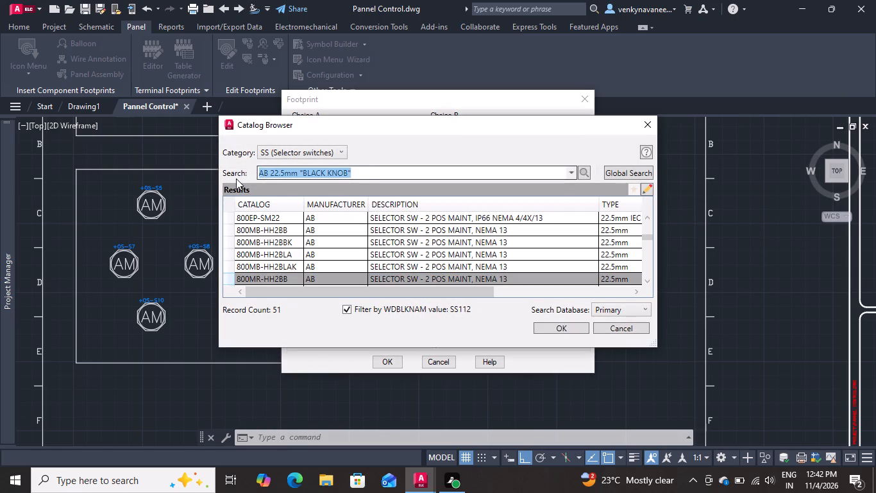
{"action": "type", "text": "800"}
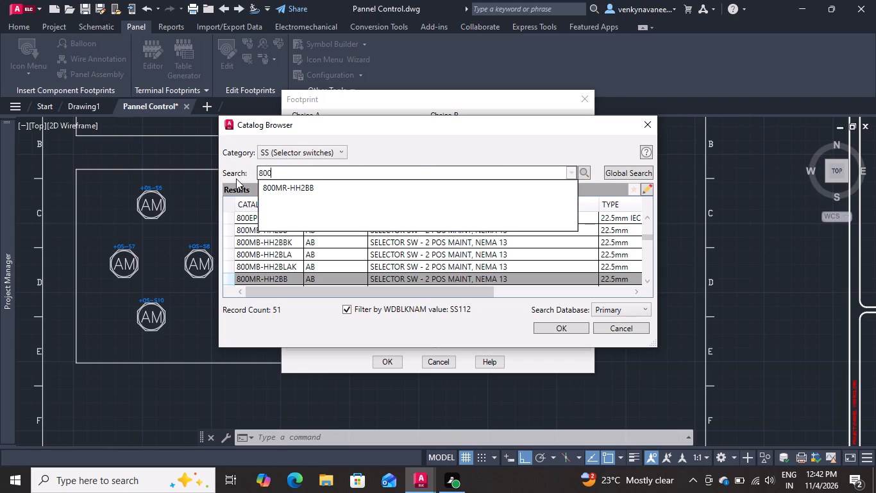
{"action": "type", "text": "MB"}
{"action": "key", "text": "minus"}
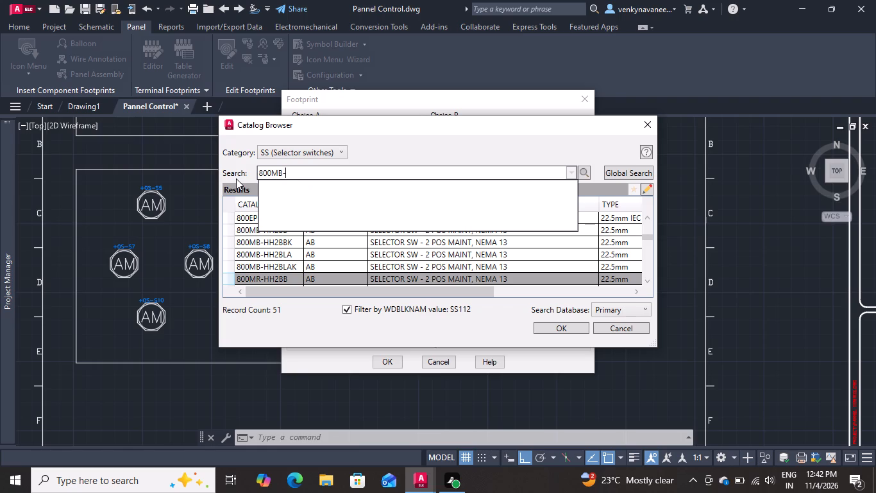
{"action": "type", "text": "HL2"}
{"action": "key", "text": "b"}
{"action": "key", "text": "l"}
{"action": "key", "text": "a"}
{"action": "left_click", "coordinate": [581, 171]}
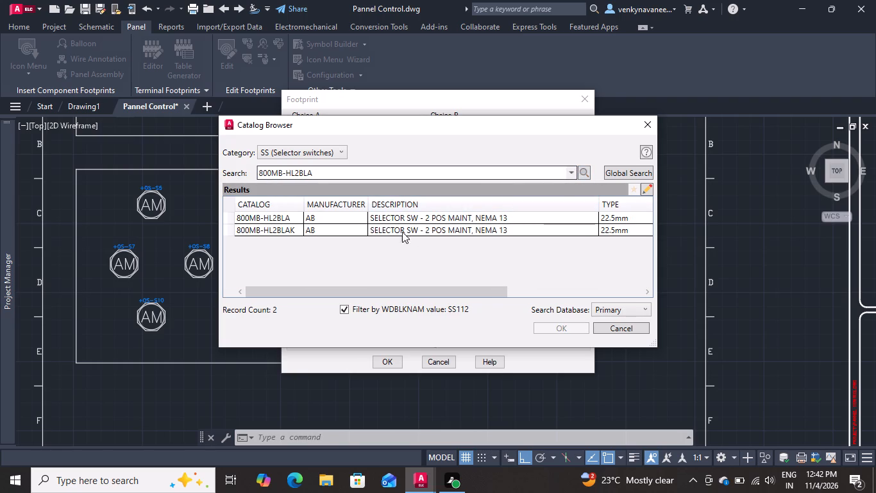
{"action": "left_click", "coordinate": [328, 218]}
{"action": "left_click", "coordinate": [544, 325]}
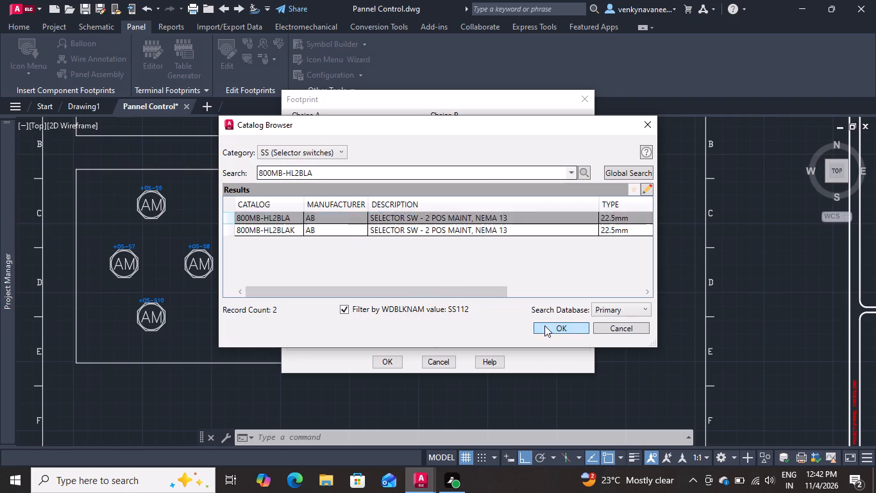
{"action": "left_click", "coordinate": [392, 361]}
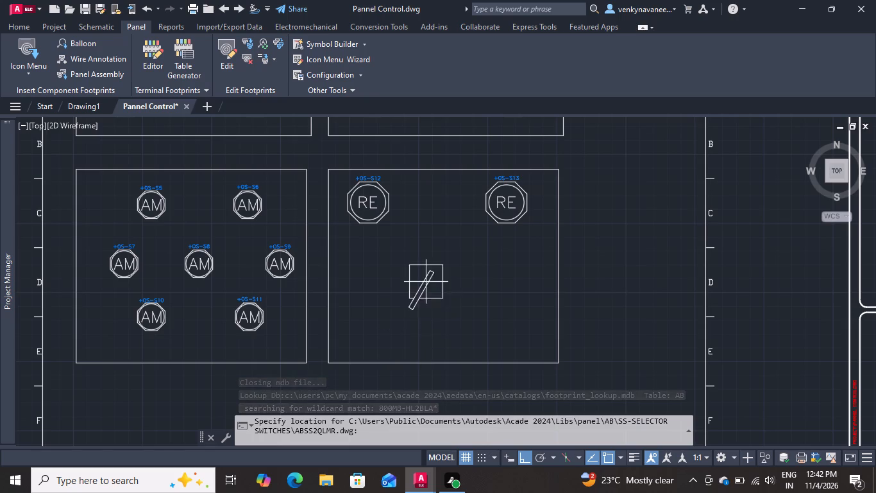
Place the 800MB-HL2BLA selector switch unrotated in the middle of the rectangle, below and between the two RE push buttons.
{"action": "scroll", "coordinate": [426, 301], "scroll_direction": "down", "scroll_amount": 1}
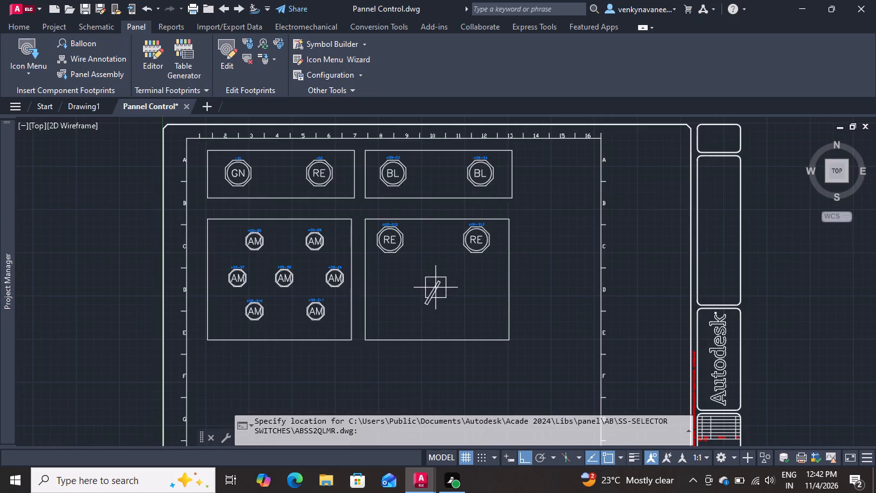
{"action": "left_click", "coordinate": [434, 284]}
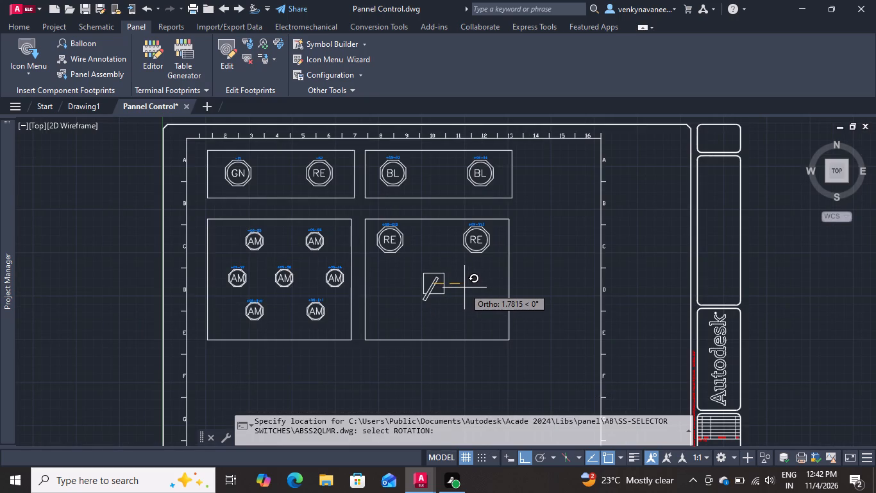
{"action": "left_click", "coordinate": [465, 286]}
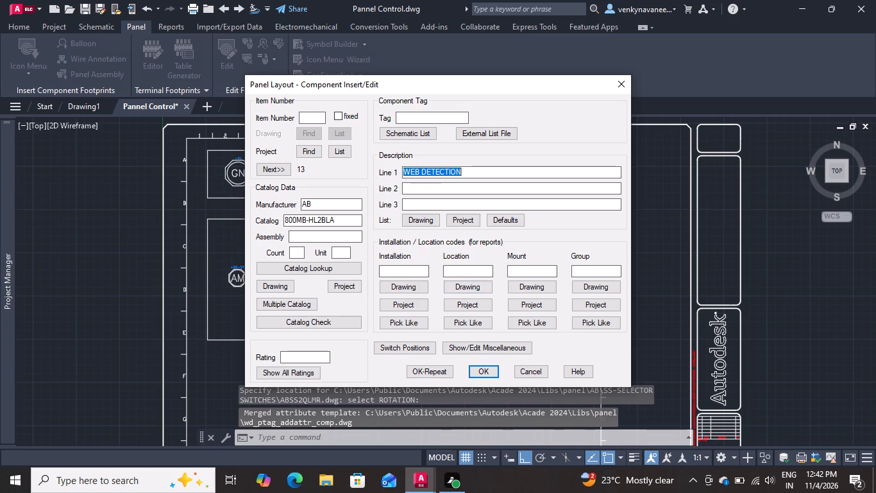
Clear the selector switch's WEB DETECTION description, tag it +OS-S14, and assign item number 6, using the duplicate number anyway.
{"action": "key", "text": "BackSpace"}
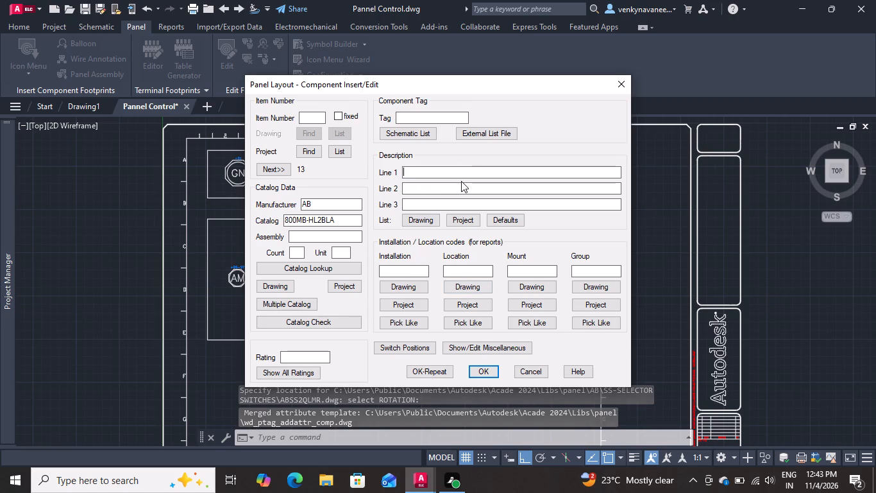
{"action": "left_click", "coordinate": [426, 116]}
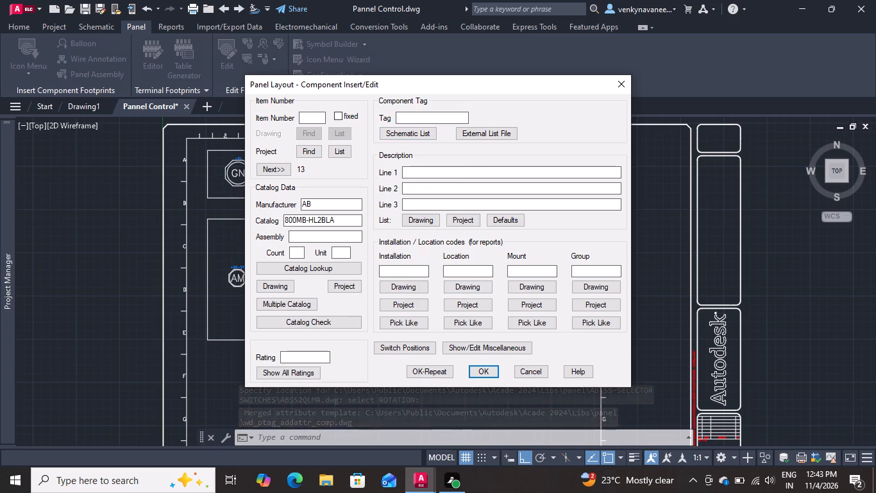
{"action": "key", "text": "ctrl+v"}
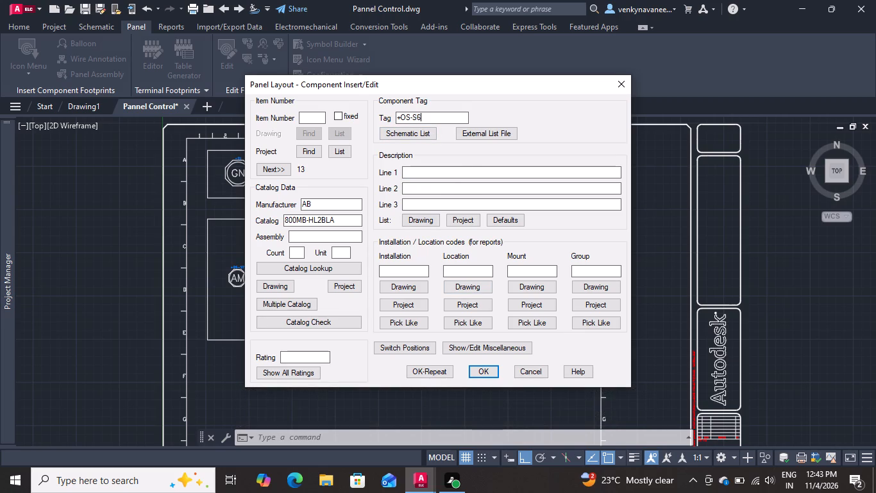
{"action": "key", "text": "BackSpace"}
{"action": "key", "text": "1"}
{"action": "key", "text": "4"}
{"action": "left_click", "coordinate": [319, 121]}
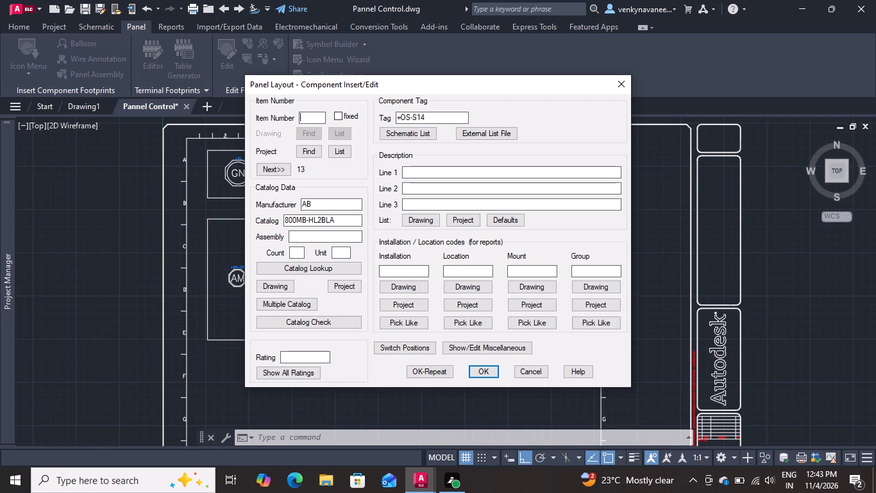
{"action": "key", "text": "6"}
{"action": "left_click", "coordinate": [483, 370]}
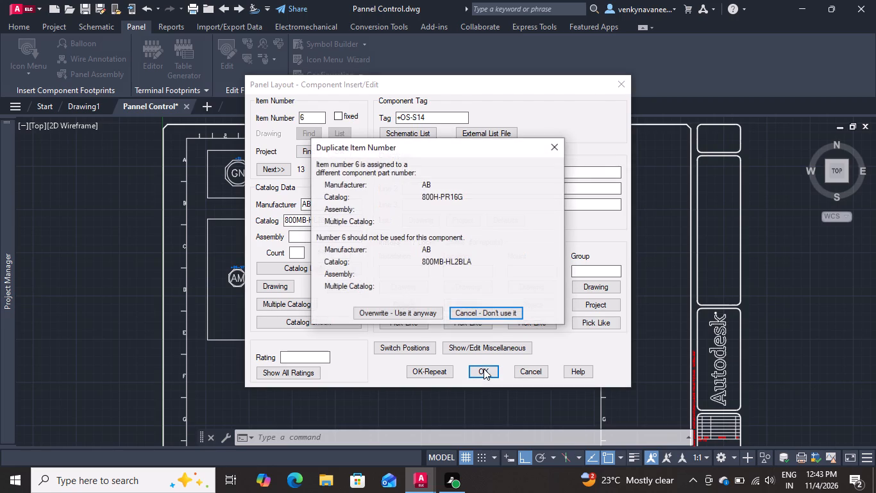
{"action": "left_click", "coordinate": [409, 315]}
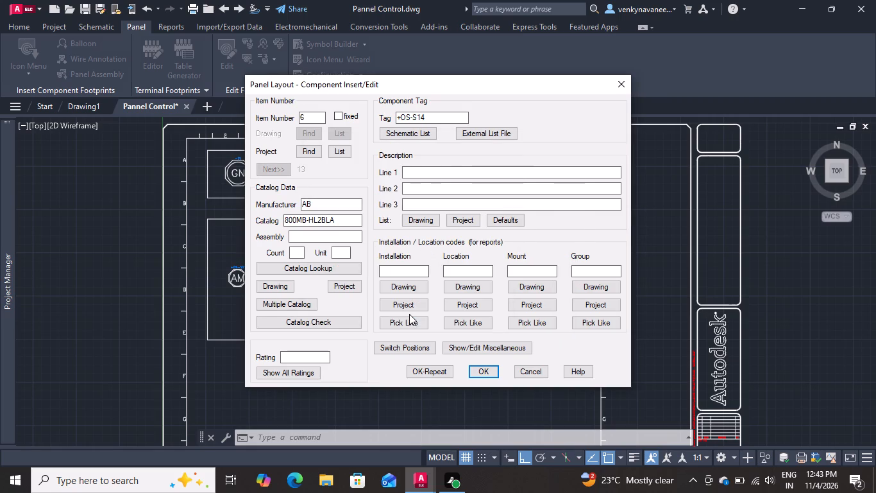
{"action": "left_click", "coordinate": [479, 371]}
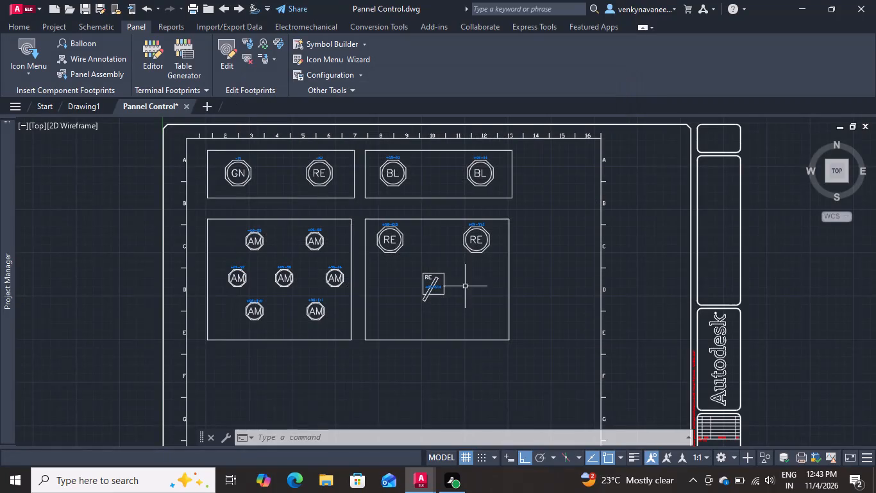
Move the +OS-S14 tag text straight up to just above the selector switch's square outline and deselect the switch.
{"action": "scroll", "coordinate": [435, 282], "scroll_direction": "up", "scroll_amount": 3}
{"action": "left_click", "coordinate": [437, 302]}
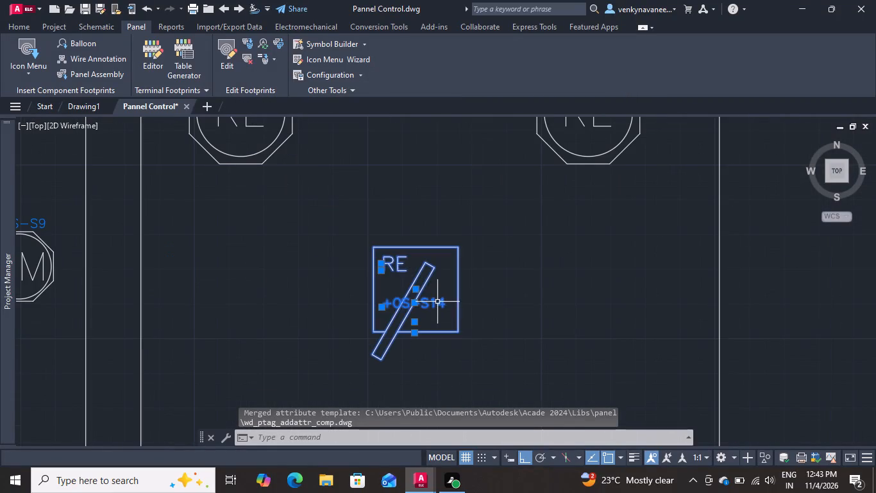
{"action": "scroll", "coordinate": [367, 313], "scroll_direction": "up", "scroll_amount": 3}
{"action": "left_click", "coordinate": [411, 293]}
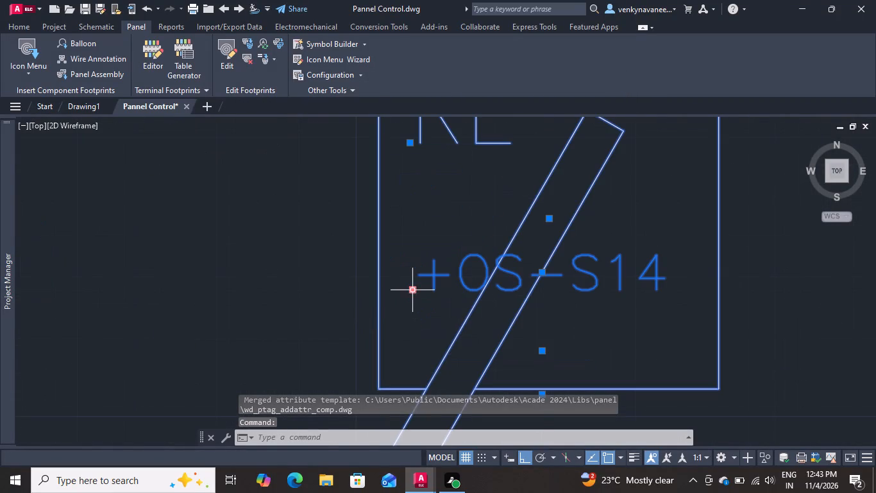
{"action": "scroll", "coordinate": [403, 313], "scroll_direction": "down", "scroll_amount": 3}
{"action": "scroll", "coordinate": [396, 246], "scroll_direction": "up", "scroll_amount": 3}
{"action": "left_click", "coordinate": [397, 242]}
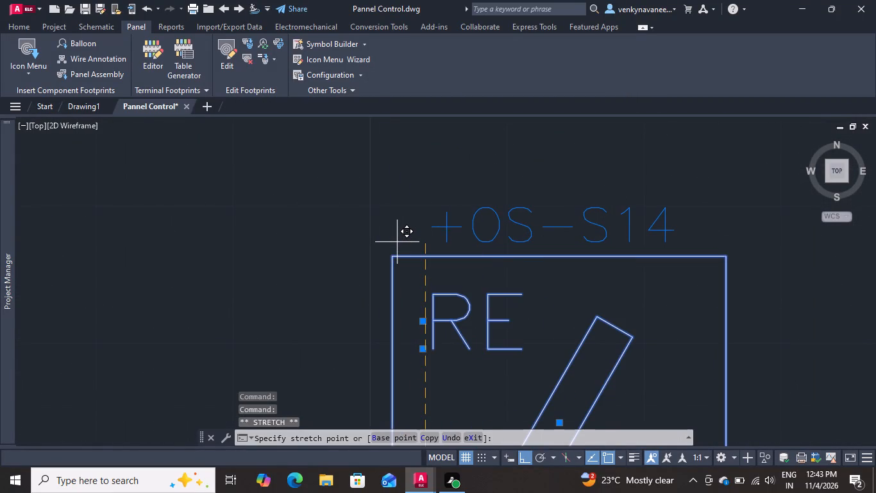
{"action": "key", "text": "Escape"}
Copy the -S2 RE push button by its centre, with Ortho off, to the empty area below the rectangle holding the selector switch.
{"action": "scroll", "coordinate": [350, 257], "scroll_direction": "down", "scroll_amount": 4}
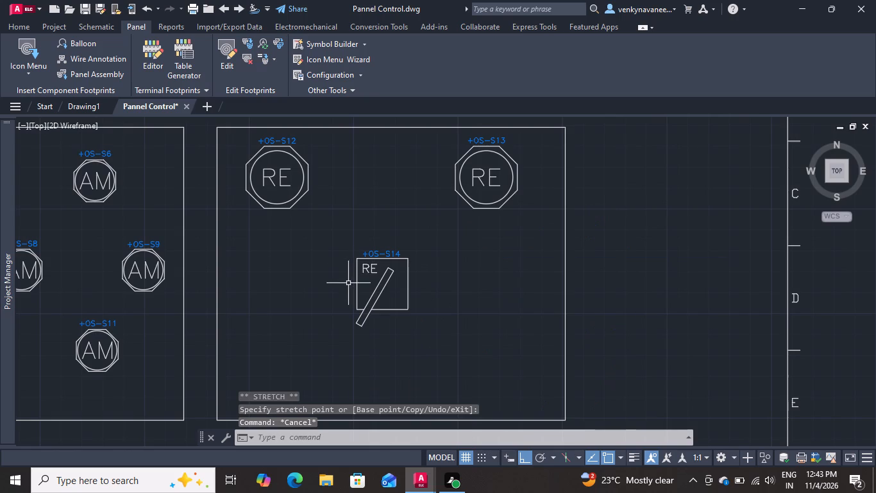
{"action": "scroll", "coordinate": [348, 283], "scroll_direction": "down", "scroll_amount": 3}
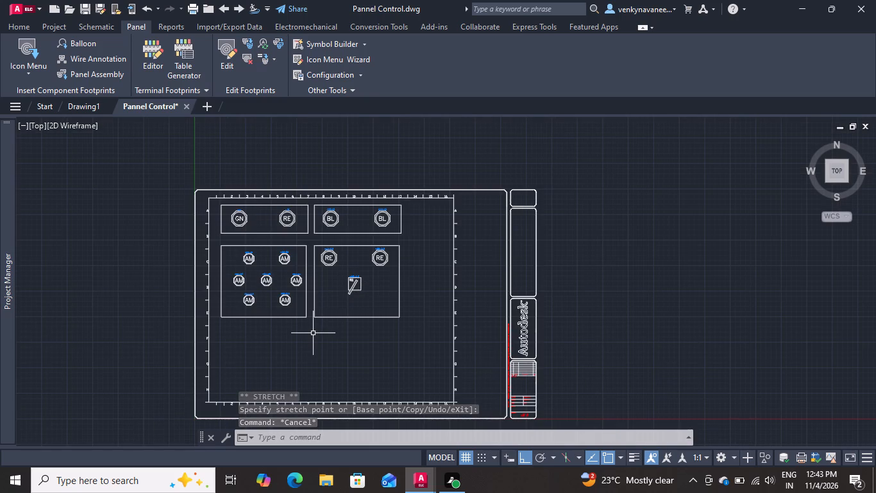
{"action": "scroll", "coordinate": [291, 212], "scroll_direction": "up", "scroll_amount": 3}
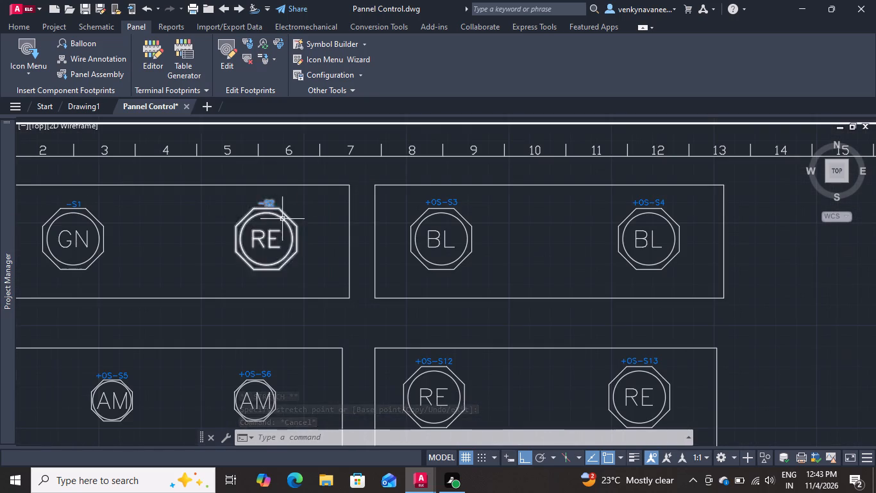
{"action": "right_click", "coordinate": [270, 223]}
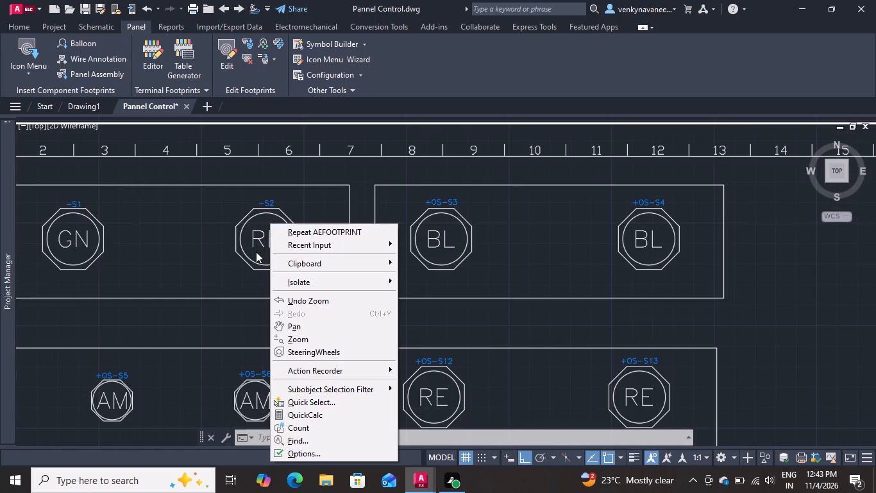
{"action": "left_click", "coordinate": [256, 252]}
{"action": "left_click_drag", "start_coordinate": [256, 252], "coordinate": [249, 257]}
{"action": "left_click", "coordinate": [234, 261]}
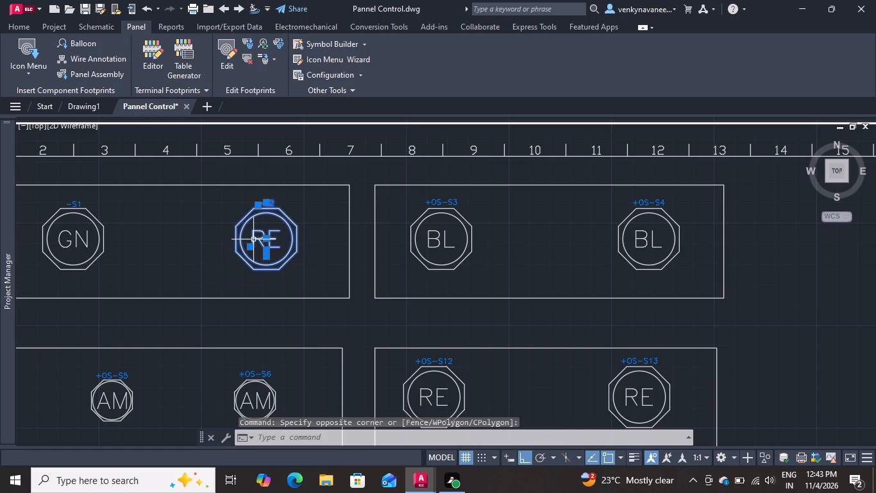
{"action": "type", "text": "CO"}
{"action": "key", "text": "Return"}
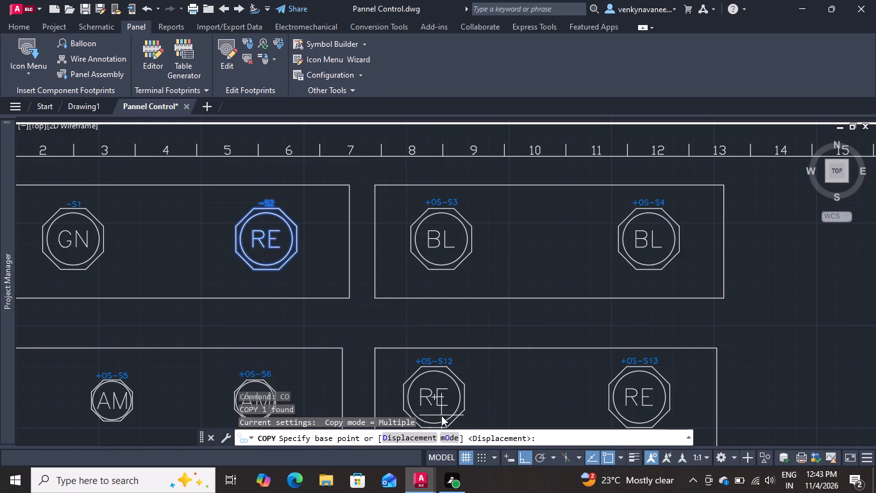
{"action": "left_click", "coordinate": [524, 458]}
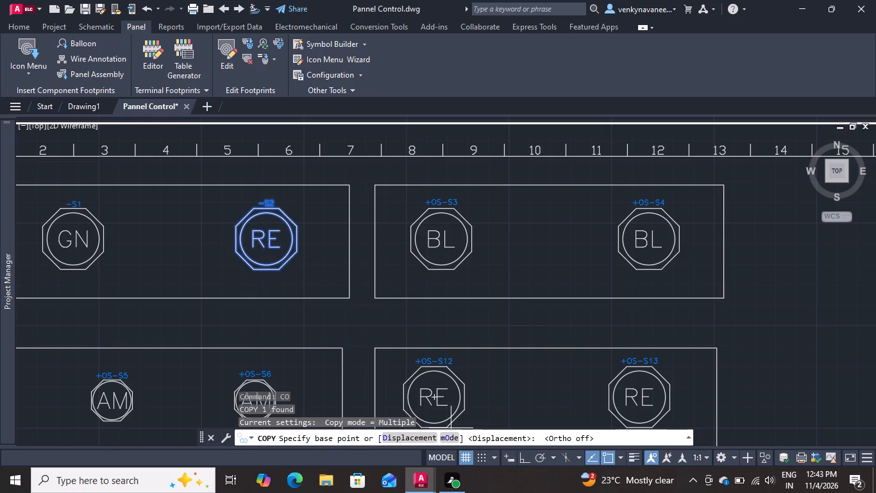
{"action": "left_click", "coordinate": [266, 239]}
{"action": "scroll", "coordinate": [367, 279], "scroll_direction": "down", "scroll_amount": 4}
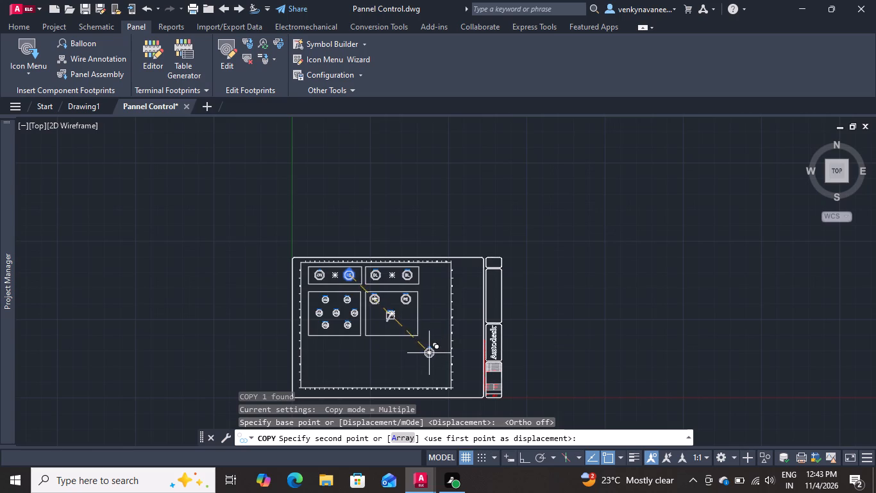
{"action": "scroll", "coordinate": [396, 362], "scroll_direction": "up", "scroll_amount": 2}
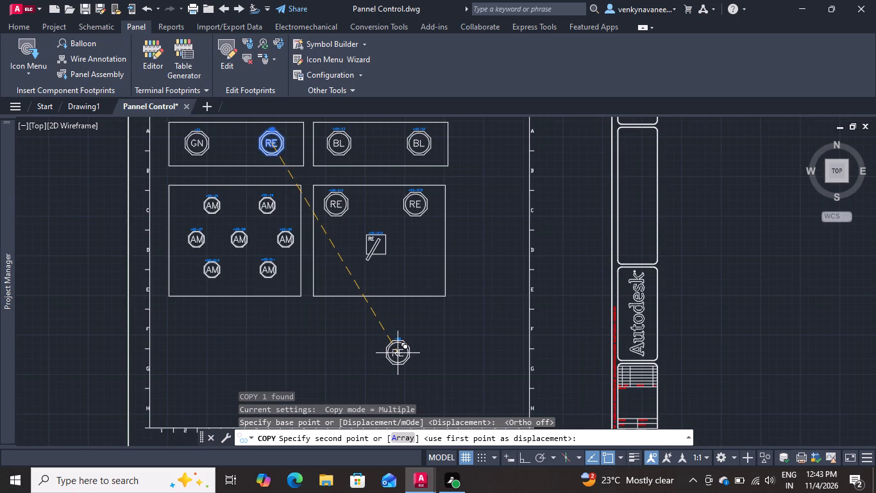
{"action": "left_click", "coordinate": [398, 340]}
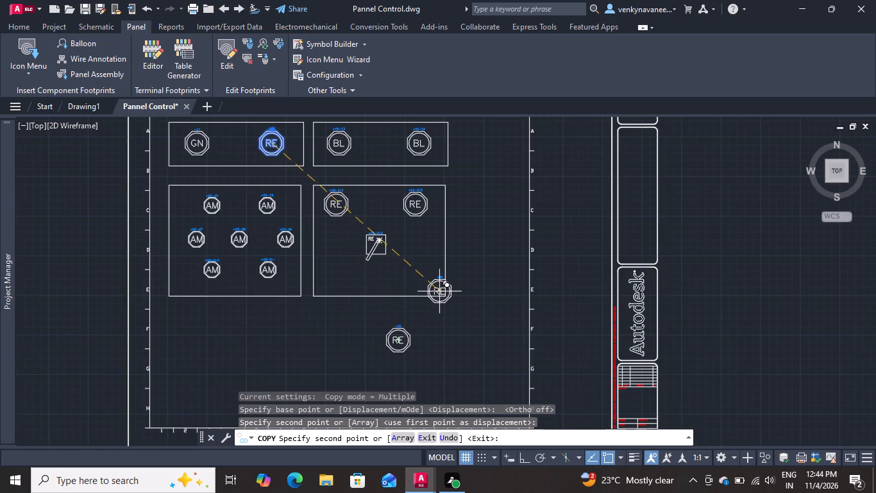
{"action": "key", "text": "space"}
Clear the P_TAG1 attribute value of the copied RE push button below the rectangles.
{"action": "scroll", "coordinate": [403, 333], "scroll_direction": "up", "scroll_amount": 2}
{"action": "double_click", "coordinate": [394, 319]}
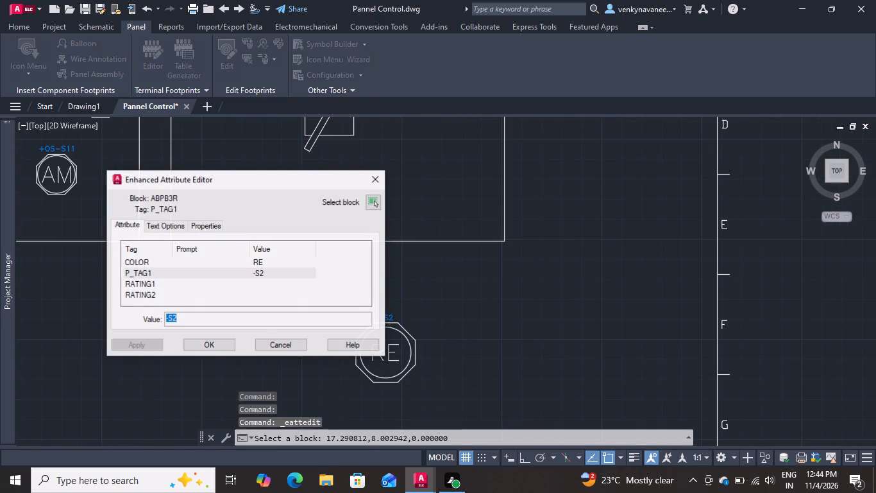
{"action": "key", "text": "BackSpace"}
{"action": "left_click", "coordinate": [216, 342]}
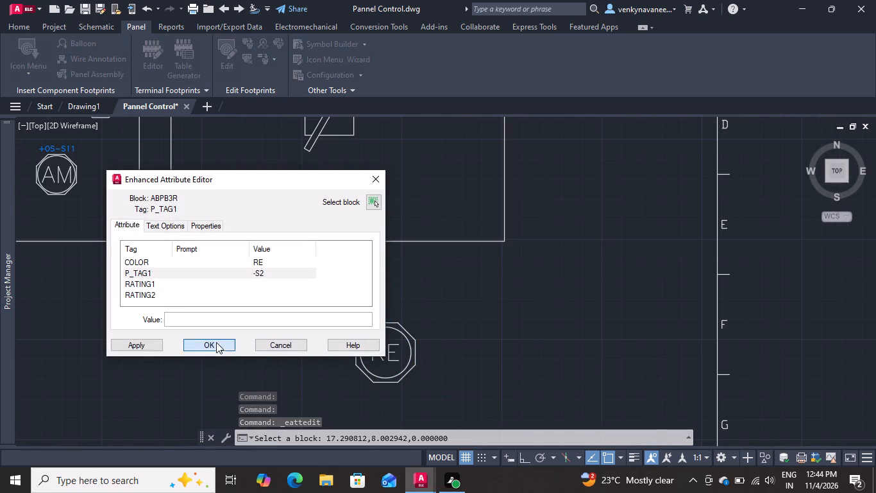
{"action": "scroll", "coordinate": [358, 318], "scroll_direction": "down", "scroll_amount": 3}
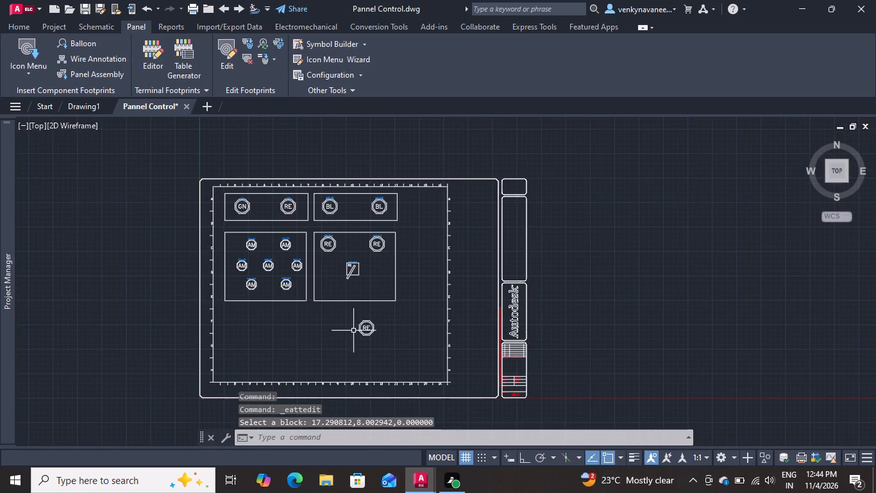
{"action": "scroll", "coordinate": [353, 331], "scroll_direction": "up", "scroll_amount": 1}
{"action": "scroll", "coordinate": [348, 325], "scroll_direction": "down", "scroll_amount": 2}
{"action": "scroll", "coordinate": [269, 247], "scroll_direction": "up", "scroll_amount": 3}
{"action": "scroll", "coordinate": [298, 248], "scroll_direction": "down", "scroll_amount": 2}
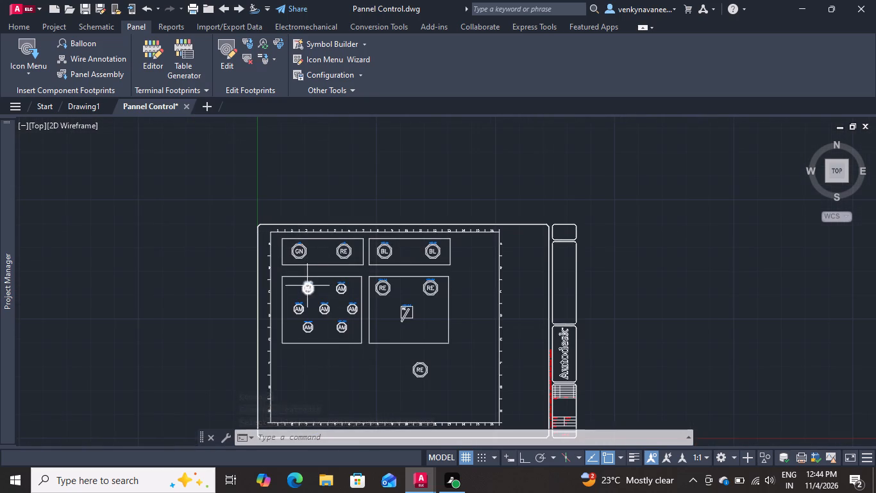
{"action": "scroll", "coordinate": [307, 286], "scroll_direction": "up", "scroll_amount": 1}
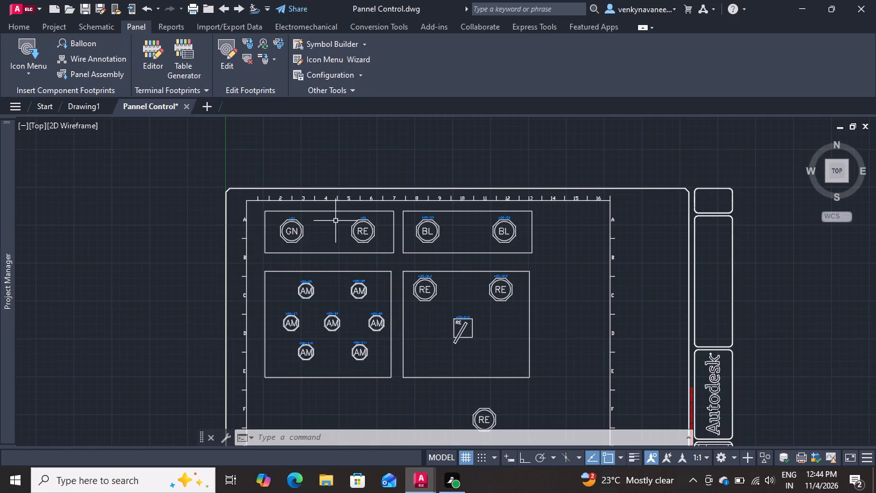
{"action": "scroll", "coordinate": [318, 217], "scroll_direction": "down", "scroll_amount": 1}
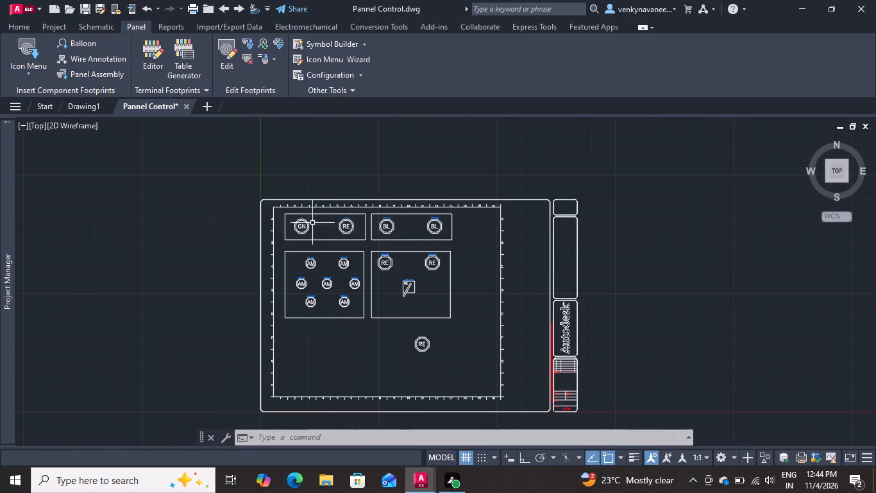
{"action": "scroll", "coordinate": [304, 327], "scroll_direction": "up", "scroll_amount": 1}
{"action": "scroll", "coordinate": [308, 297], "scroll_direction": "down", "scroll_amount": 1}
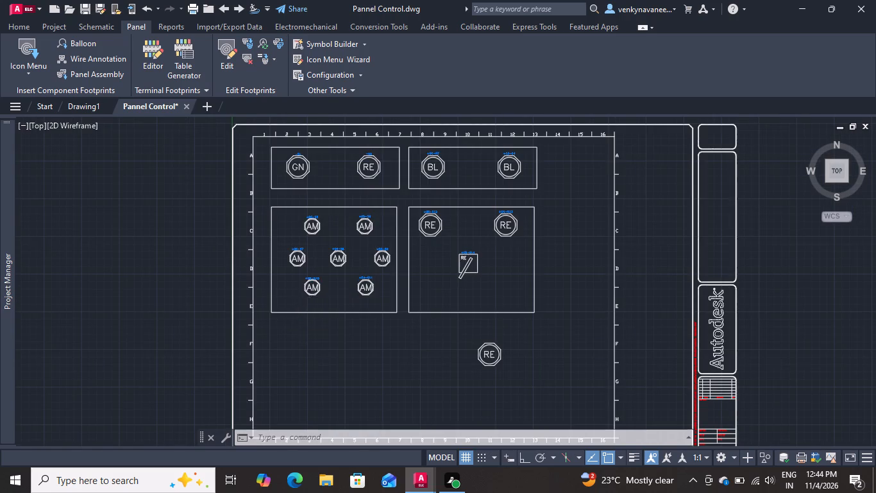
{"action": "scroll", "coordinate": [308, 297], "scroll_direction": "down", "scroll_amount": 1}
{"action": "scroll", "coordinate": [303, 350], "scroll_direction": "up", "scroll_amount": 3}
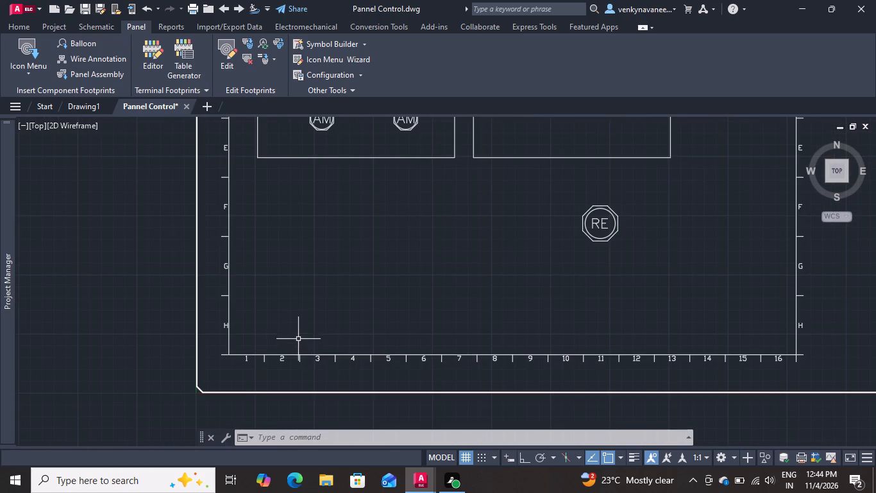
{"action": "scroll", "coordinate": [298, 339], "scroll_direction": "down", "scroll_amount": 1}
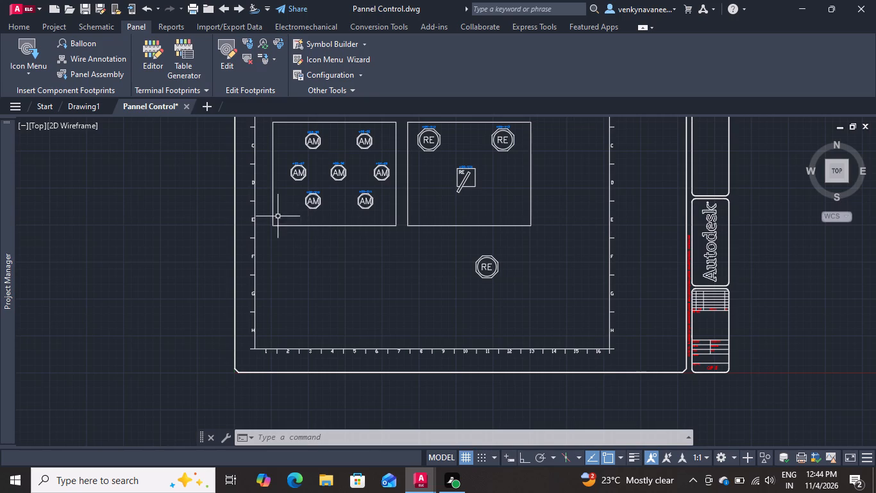
Try to run the panel Bill of Material report for the active drawing, agreeing to save the drawing first.
{"action": "left_click", "coordinate": [165, 28]}
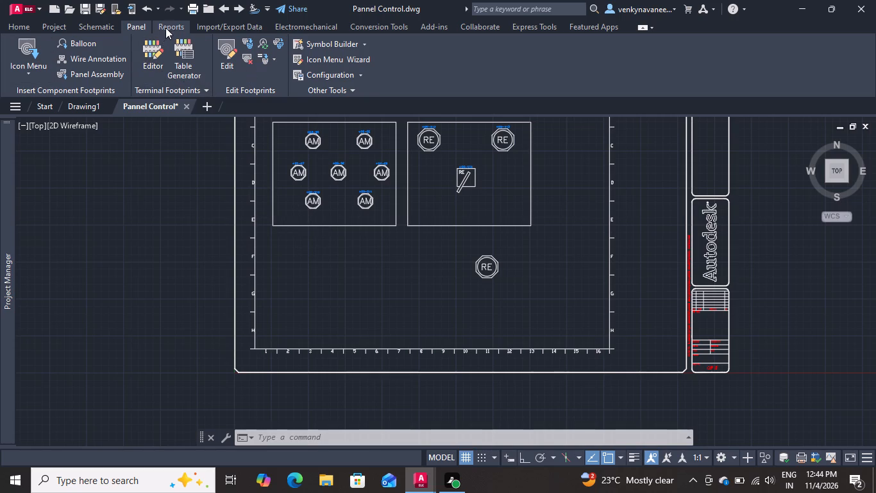
{"action": "left_click", "coordinate": [189, 65]}
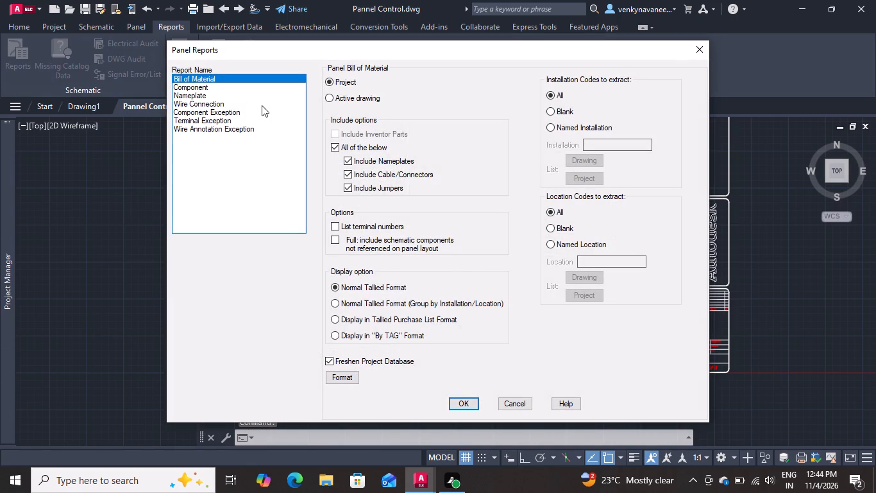
{"action": "left_click", "coordinate": [344, 96]}
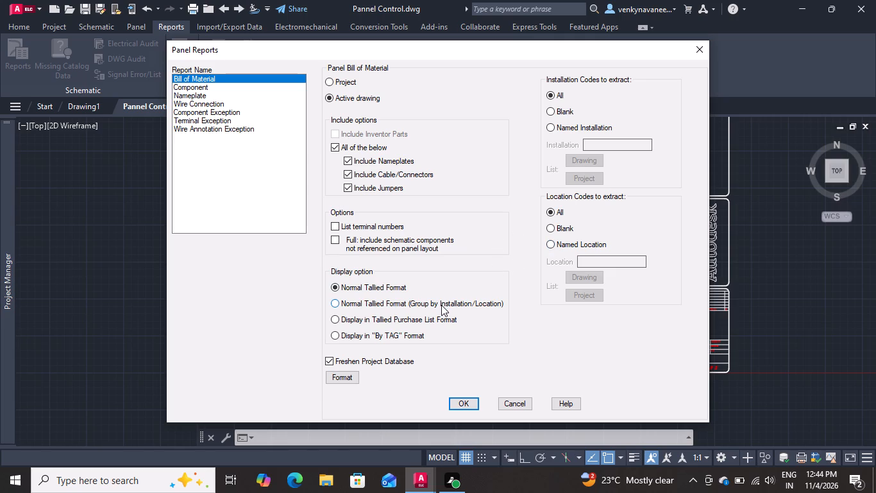
{"action": "left_click", "coordinate": [460, 402]}
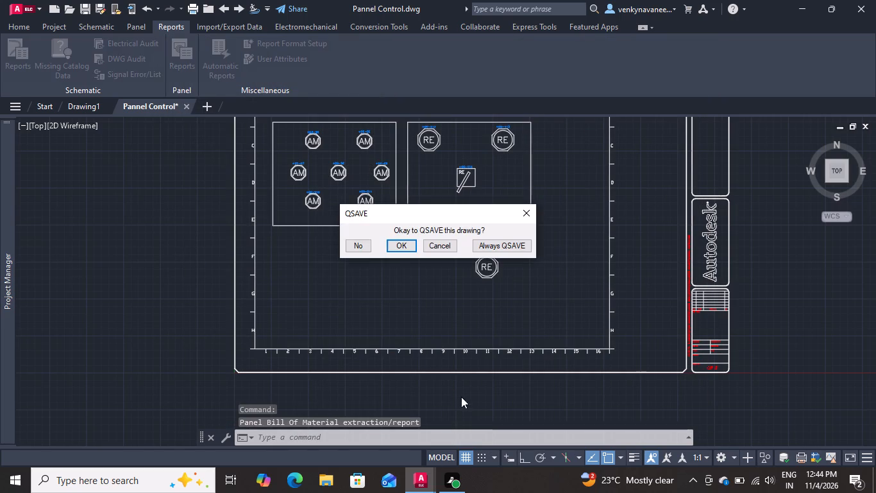
{"action": "left_click", "coordinate": [402, 245]}
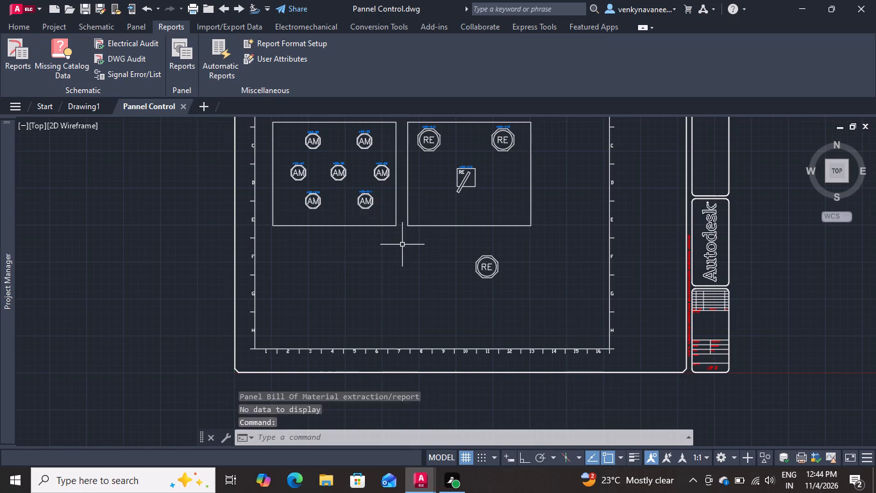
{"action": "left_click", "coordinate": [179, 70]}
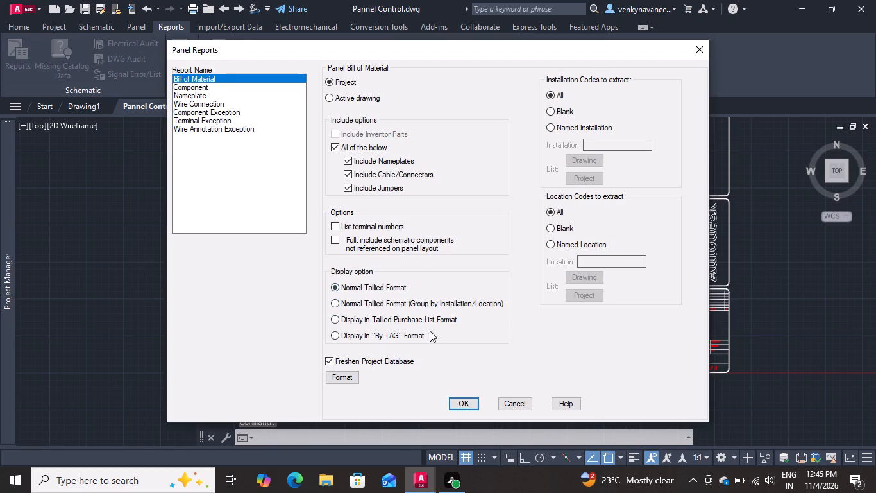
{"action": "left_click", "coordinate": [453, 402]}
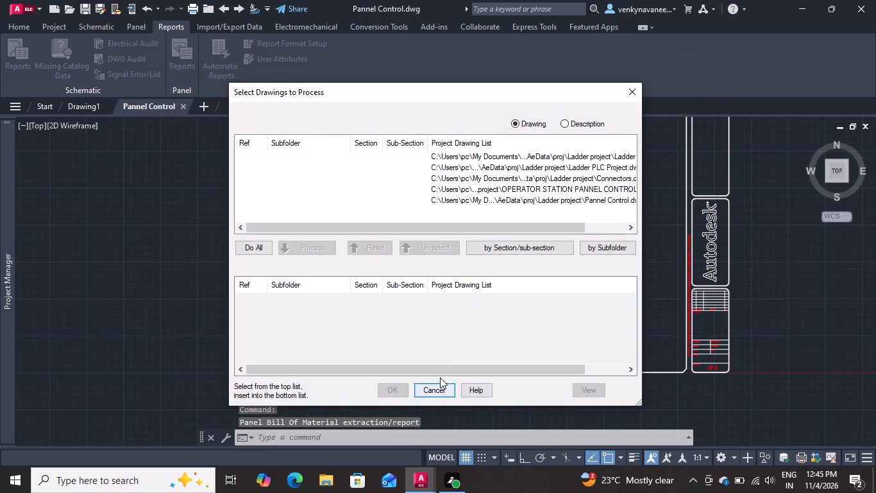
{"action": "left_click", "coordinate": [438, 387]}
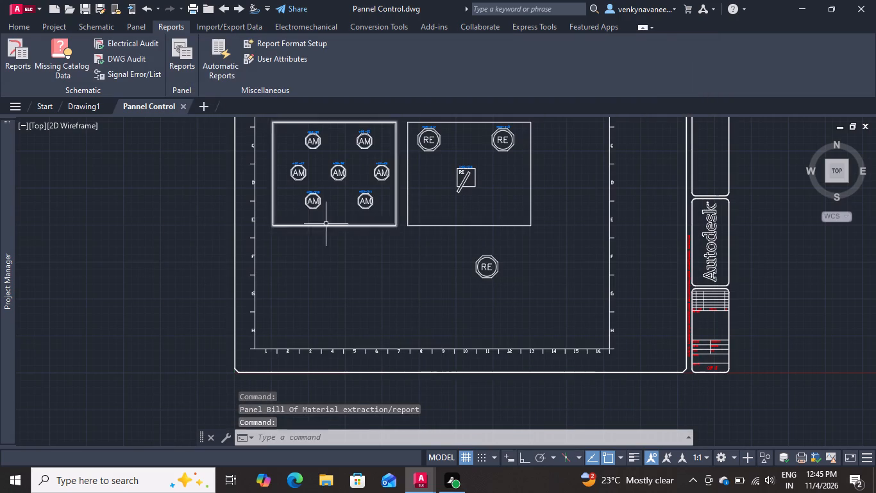
Generate the panel Bill of Material report for the active drawing with all installation and location codes in Normal Tallied Format.
{"action": "left_click", "coordinate": [190, 56]}
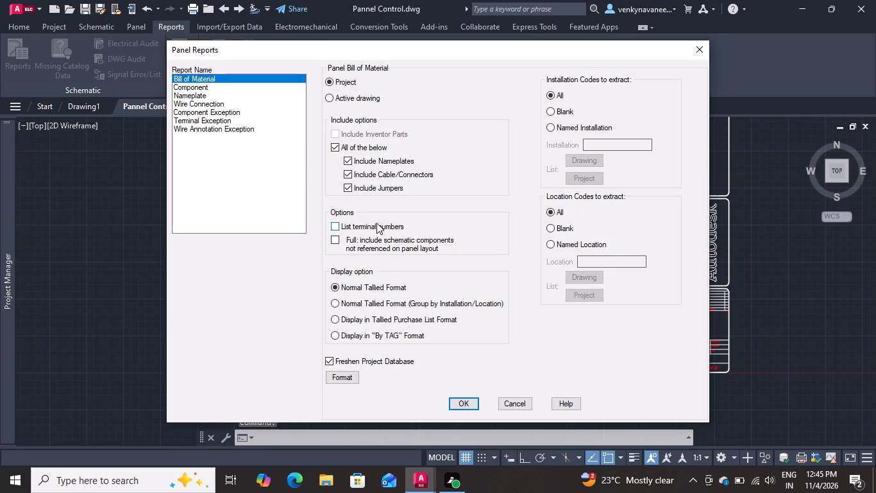
{"action": "left_click", "coordinate": [341, 95]}
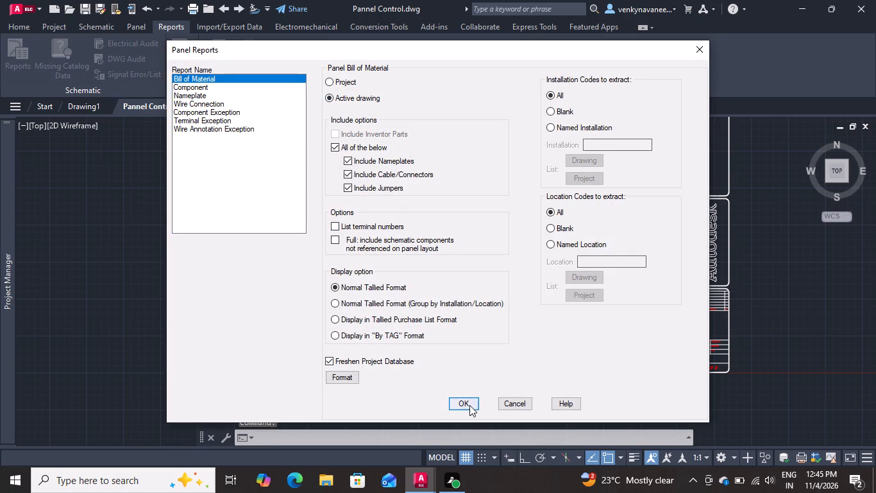
{"action": "left_click", "coordinate": [469, 404]}
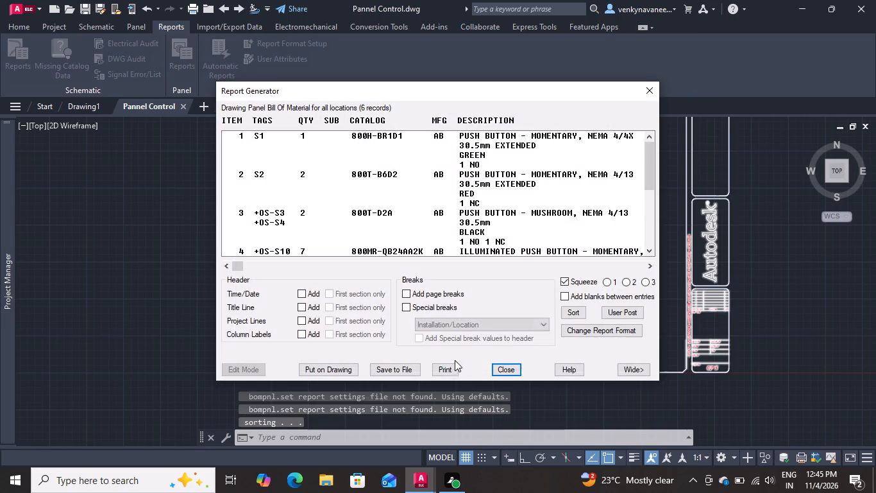
Add the time/date, title line, project lines and column labels to the report header.
{"action": "scroll", "coordinate": [310, 255], "scroll_direction": "up", "scroll_amount": 3}
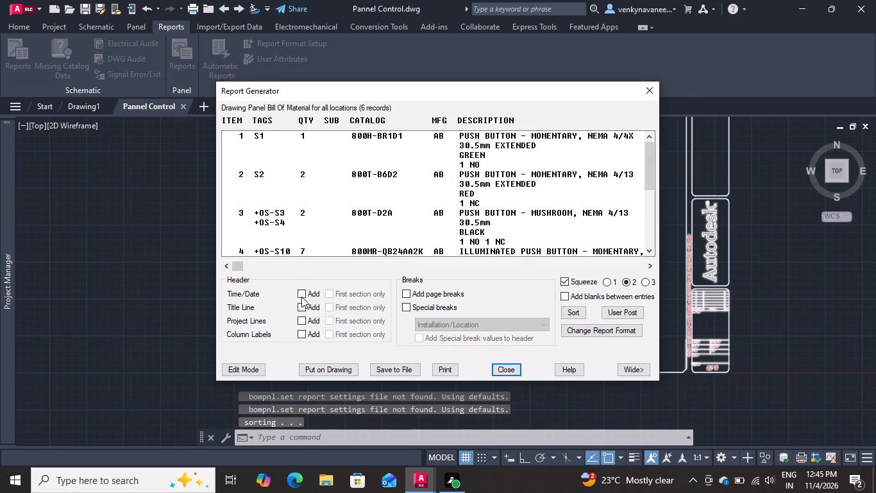
{"action": "left_click", "coordinate": [301, 290]}
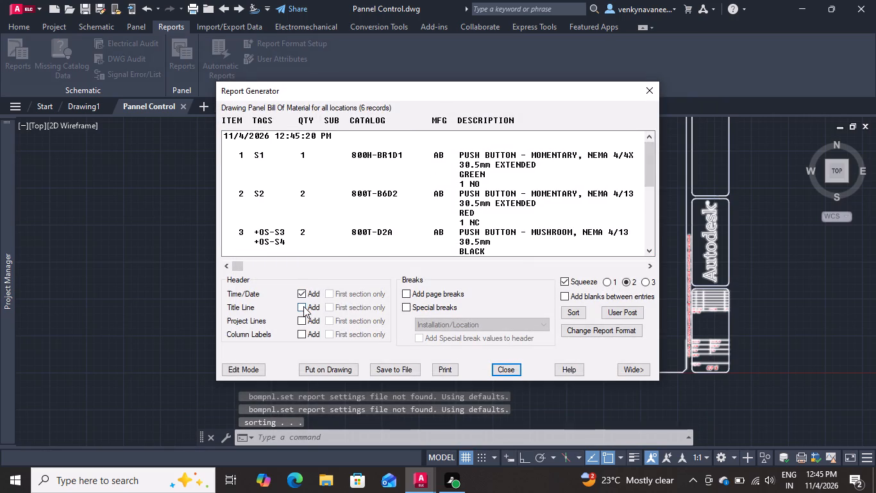
{"action": "left_click", "coordinate": [303, 306]}
{"action": "left_click", "coordinate": [302, 315]}
{"action": "left_click", "coordinate": [298, 330]}
{"action": "left_click", "coordinate": [303, 322]}
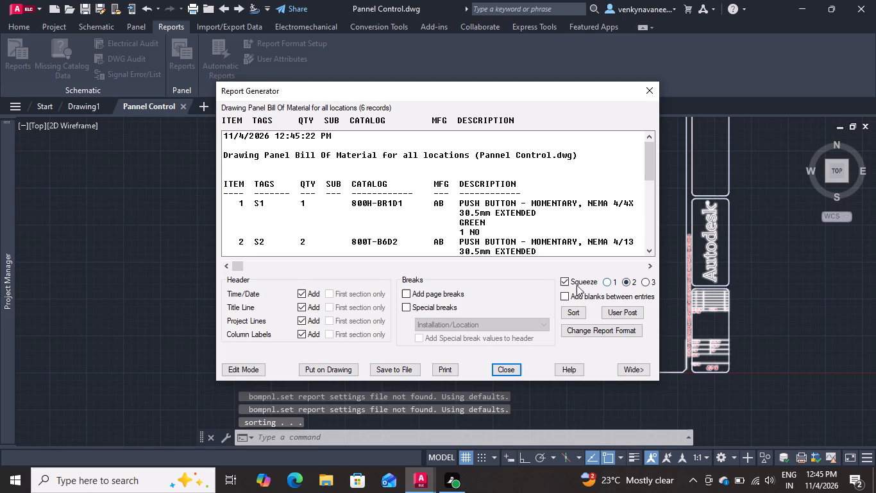
Read through the bill of material preview, checking each item's tags, quantity, catalog number and description.
{"action": "scroll", "coordinate": [430, 218], "scroll_direction": "up", "scroll_amount": 3}
{"action": "scroll", "coordinate": [430, 219], "scroll_direction": "down", "scroll_amount": 7}
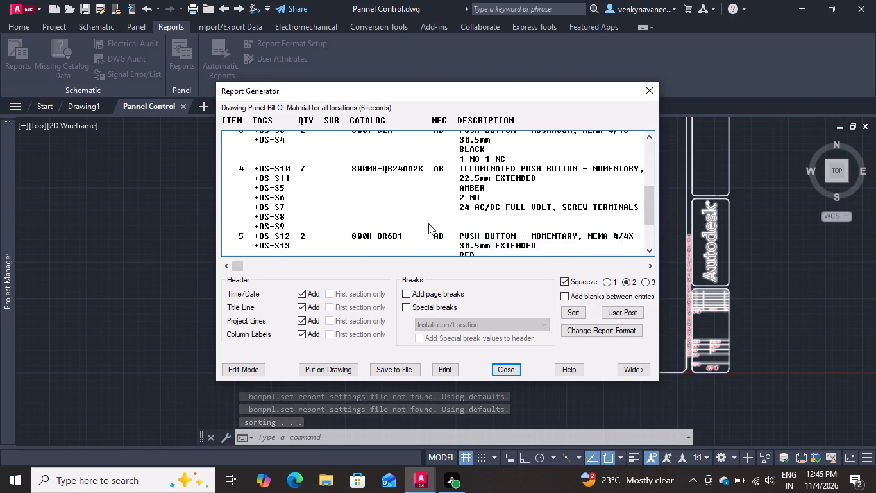
{"action": "scroll", "coordinate": [428, 223], "scroll_direction": "down", "scroll_amount": 7}
{"action": "scroll", "coordinate": [428, 225], "scroll_direction": "up", "scroll_amount": 15}
{"action": "scroll", "coordinate": [428, 225], "scroll_direction": "down", "scroll_amount": 12}
{"action": "scroll", "coordinate": [428, 225], "scroll_direction": "up", "scroll_amount": 9}
{"action": "scroll", "coordinate": [428, 225], "scroll_direction": "down", "scroll_amount": 5}
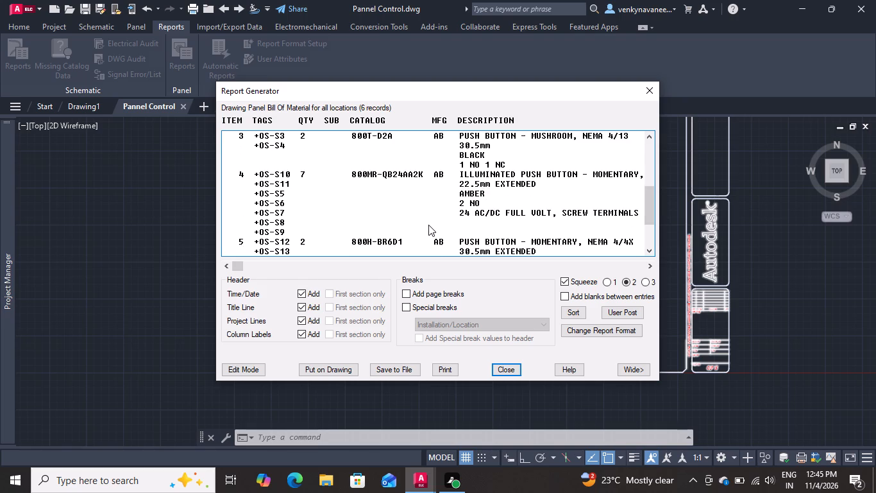
{"action": "scroll", "coordinate": [428, 225], "scroll_direction": "down", "scroll_amount": 4}
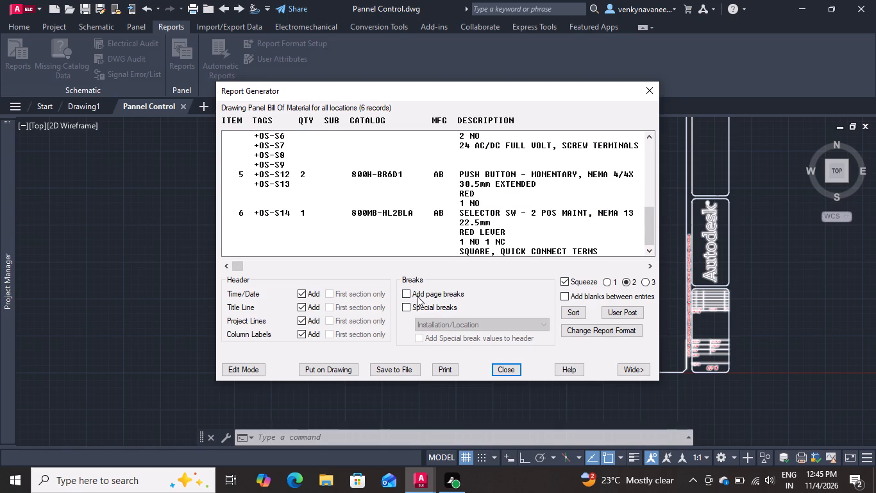
Add page breaks to the bill of material report.
{"action": "left_click", "coordinate": [416, 295]}
{"action": "scroll", "coordinate": [409, 255], "scroll_direction": "down", "scroll_amount": 2}
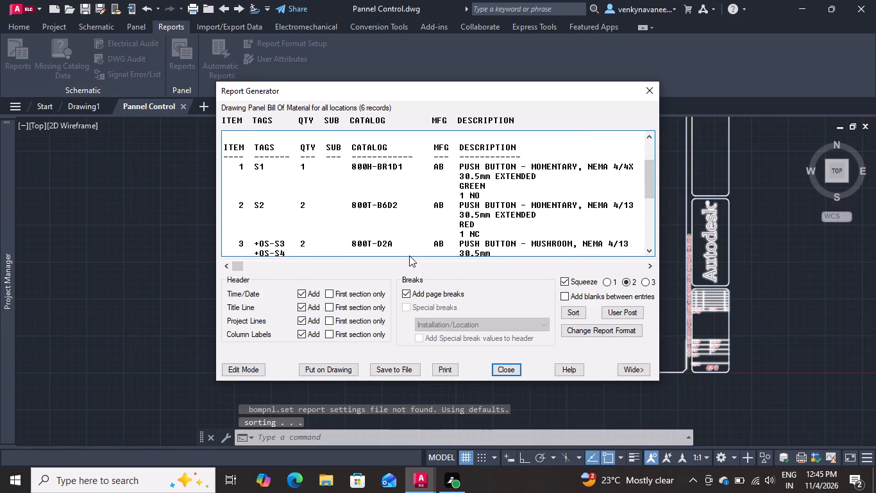
{"action": "scroll", "coordinate": [409, 257], "scroll_direction": "down", "scroll_amount": 3}
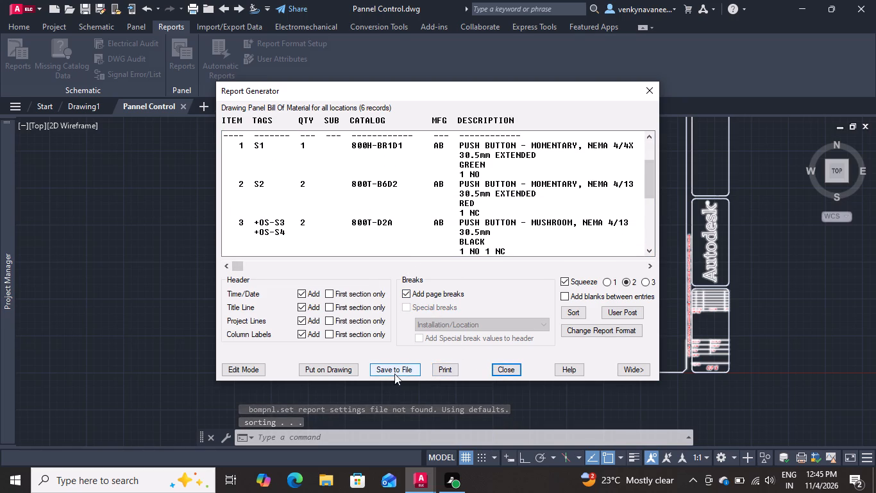
Set up the report's drawing table with time/date and project information, starting just below the AM push button rectangle's lower-left corner.
{"action": "left_click", "coordinate": [333, 372]}
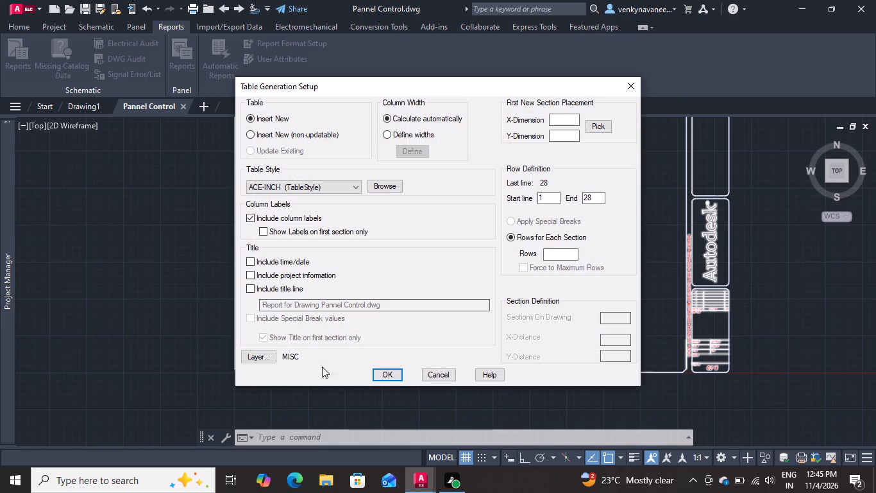
{"action": "left_click", "coordinate": [592, 126]}
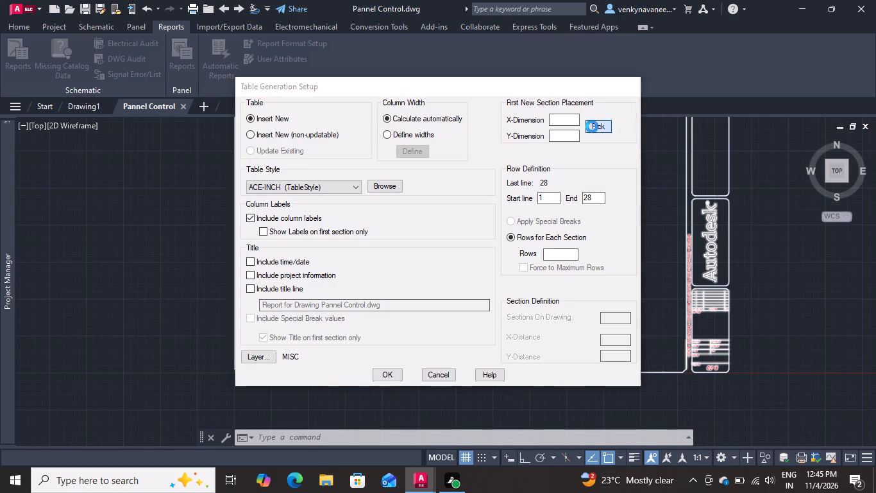
{"action": "scroll", "coordinate": [264, 238], "scroll_direction": "up", "scroll_amount": 2}
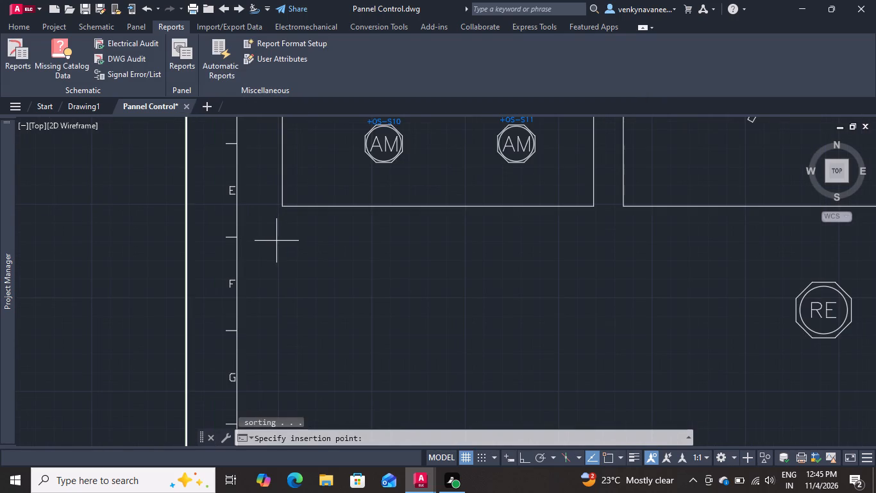
{"action": "left_click", "coordinate": [302, 215]}
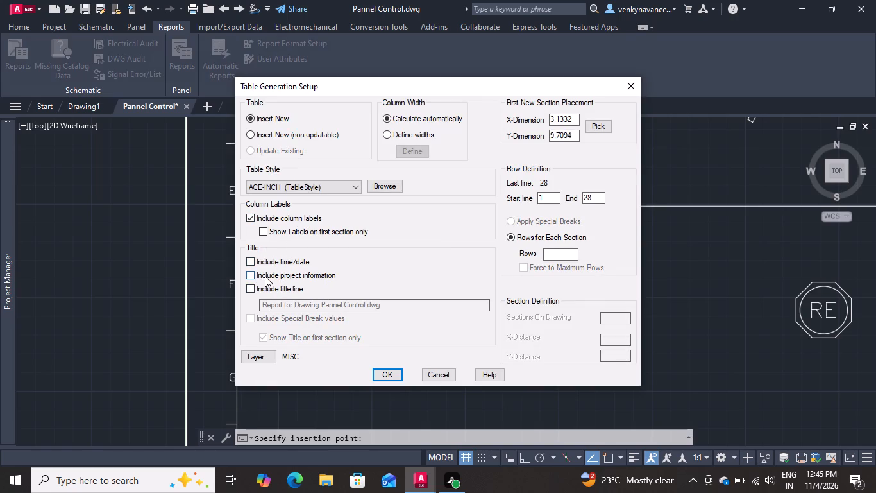
{"action": "left_click", "coordinate": [263, 273]}
{"action": "left_click", "coordinate": [287, 259]}
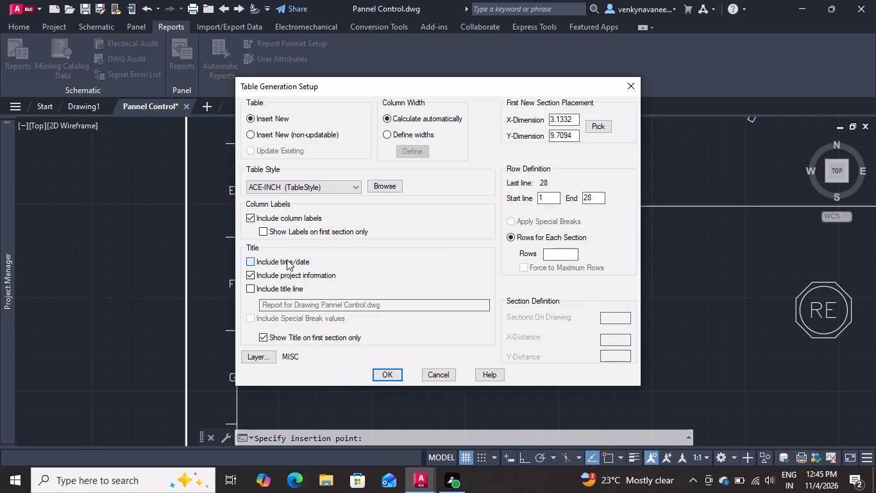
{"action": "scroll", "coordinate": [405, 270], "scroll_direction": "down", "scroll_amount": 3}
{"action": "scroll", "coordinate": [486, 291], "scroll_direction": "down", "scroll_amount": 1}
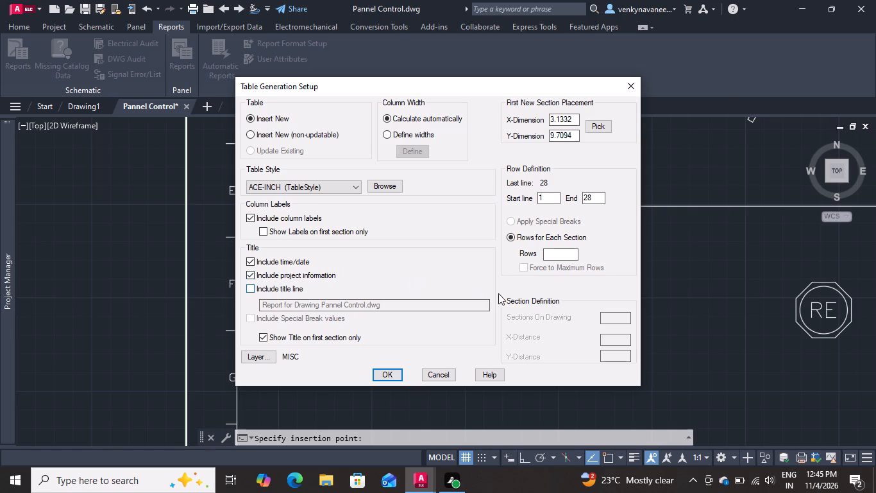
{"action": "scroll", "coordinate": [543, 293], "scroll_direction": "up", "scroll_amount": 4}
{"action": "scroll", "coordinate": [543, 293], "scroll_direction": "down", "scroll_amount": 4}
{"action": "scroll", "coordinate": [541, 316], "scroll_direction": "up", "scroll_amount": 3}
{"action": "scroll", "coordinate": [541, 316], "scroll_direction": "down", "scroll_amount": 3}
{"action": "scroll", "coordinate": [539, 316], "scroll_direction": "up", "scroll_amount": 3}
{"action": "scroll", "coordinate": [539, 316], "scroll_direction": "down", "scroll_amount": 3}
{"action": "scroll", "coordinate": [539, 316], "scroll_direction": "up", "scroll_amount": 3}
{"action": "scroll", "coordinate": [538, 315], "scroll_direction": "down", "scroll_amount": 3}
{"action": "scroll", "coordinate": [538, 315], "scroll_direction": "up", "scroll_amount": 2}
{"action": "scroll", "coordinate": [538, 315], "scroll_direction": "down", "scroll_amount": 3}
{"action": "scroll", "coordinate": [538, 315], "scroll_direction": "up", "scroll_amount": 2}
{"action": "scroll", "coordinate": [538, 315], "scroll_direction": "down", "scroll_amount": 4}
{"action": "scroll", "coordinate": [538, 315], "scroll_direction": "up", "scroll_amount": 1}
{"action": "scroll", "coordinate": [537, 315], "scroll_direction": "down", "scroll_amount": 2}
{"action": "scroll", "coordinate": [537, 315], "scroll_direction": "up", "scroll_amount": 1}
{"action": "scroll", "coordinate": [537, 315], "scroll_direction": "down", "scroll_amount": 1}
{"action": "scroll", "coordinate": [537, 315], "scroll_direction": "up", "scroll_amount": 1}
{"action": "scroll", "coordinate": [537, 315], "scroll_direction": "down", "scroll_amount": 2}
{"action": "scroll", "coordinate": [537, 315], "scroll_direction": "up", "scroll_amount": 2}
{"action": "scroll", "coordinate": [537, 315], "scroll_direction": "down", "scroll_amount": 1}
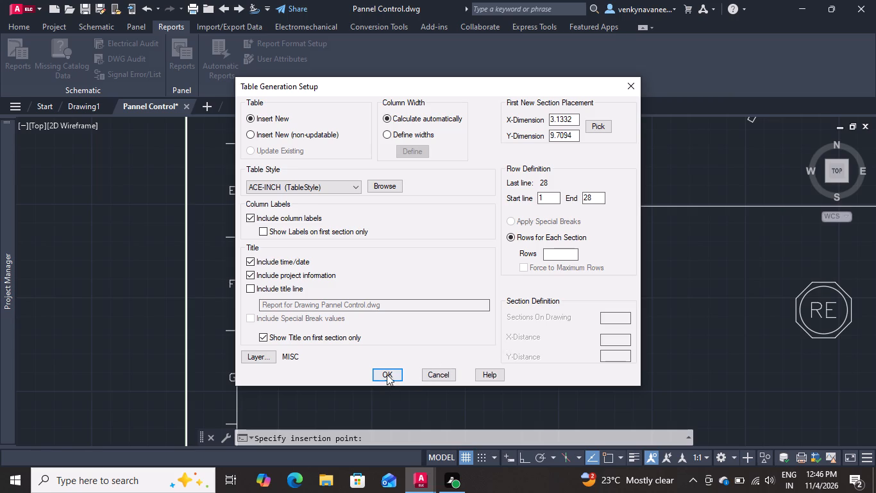
Insert the bill of material table into the drawing with these settings and close the report generator.
{"action": "left_click", "coordinate": [387, 372]}
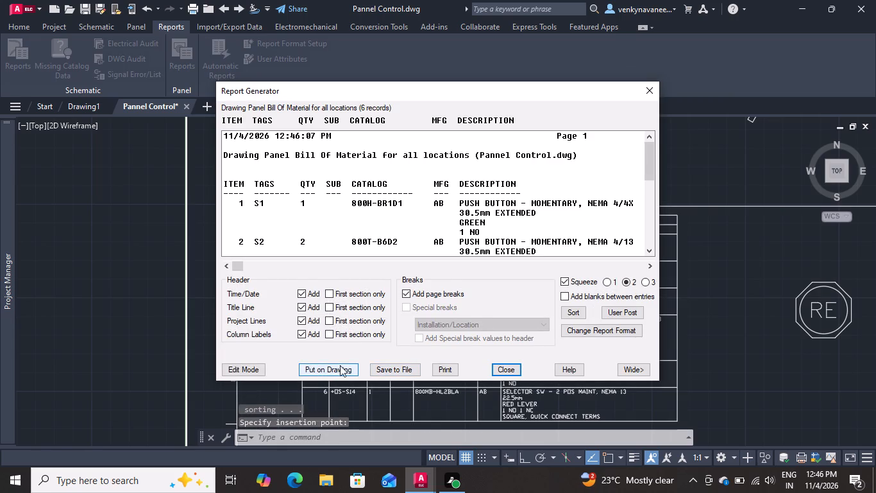
{"action": "left_click", "coordinate": [498, 370]}
{"action": "scroll", "coordinate": [469, 275], "scroll_direction": "down", "scroll_amount": 2}
{"action": "scroll", "coordinate": [512, 301], "scroll_direction": "up", "scroll_amount": 2}
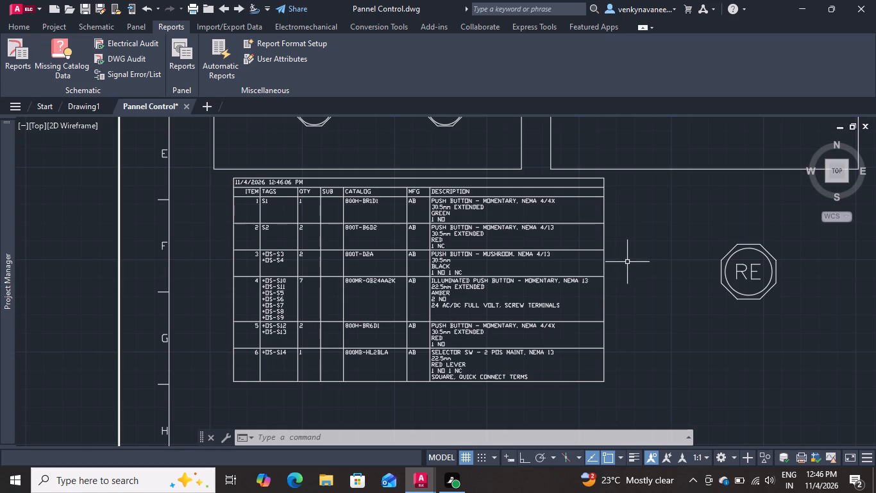
Select the bill of material table and activate table breaking, placing the break height just below its last row.
{"action": "left_click", "coordinate": [628, 261]}
{"action": "left_click", "coordinate": [596, 297]}
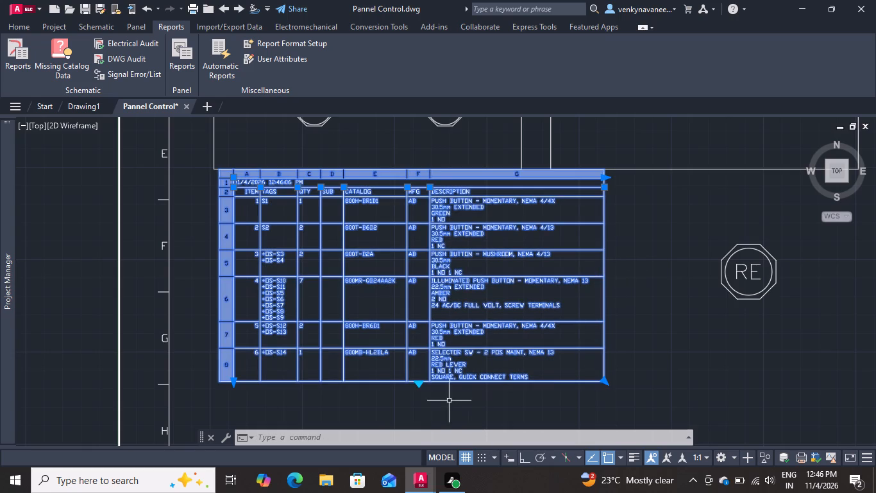
{"action": "left_click", "coordinate": [421, 384]}
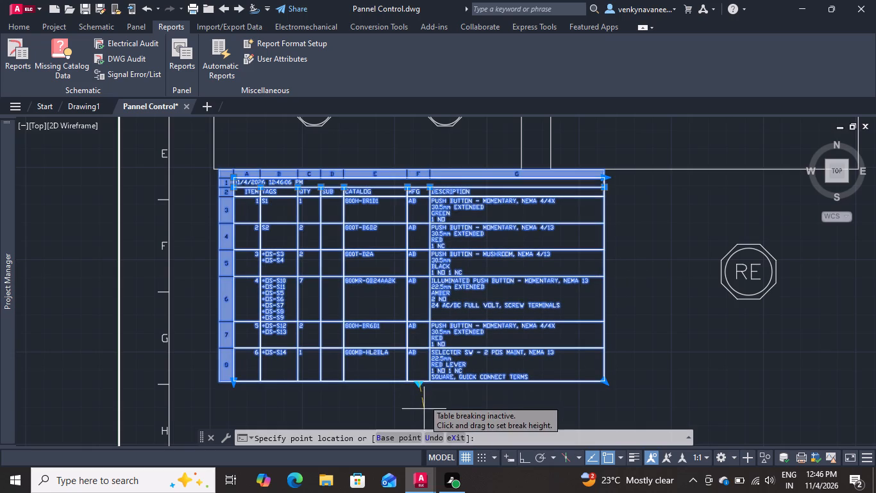
{"action": "left_click", "coordinate": [419, 414]}
{"action": "left_click", "coordinate": [418, 382]}
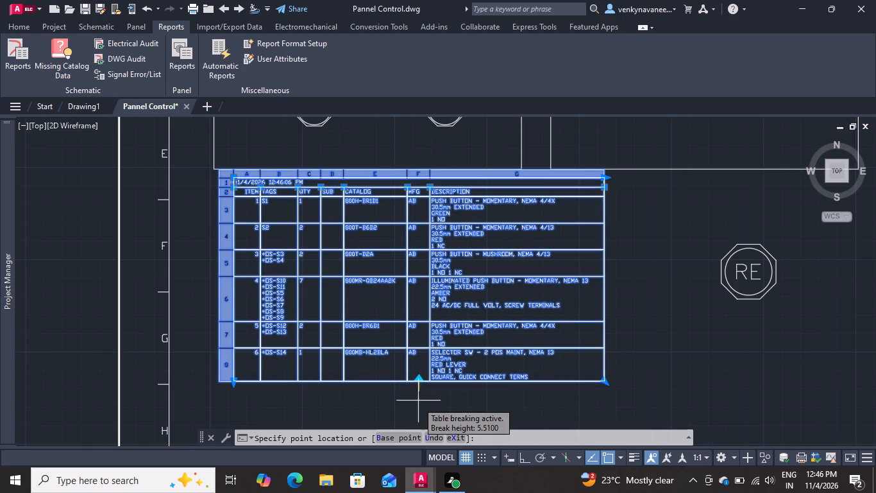
{"action": "left_click", "coordinate": [417, 411]}
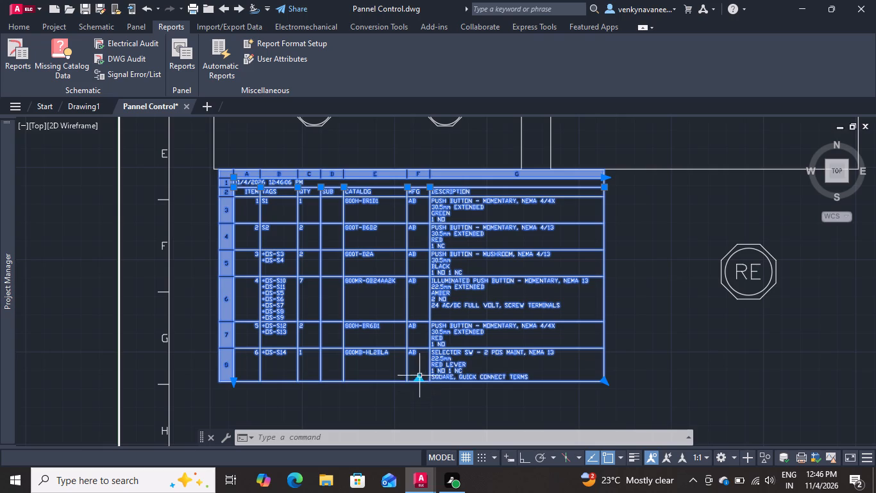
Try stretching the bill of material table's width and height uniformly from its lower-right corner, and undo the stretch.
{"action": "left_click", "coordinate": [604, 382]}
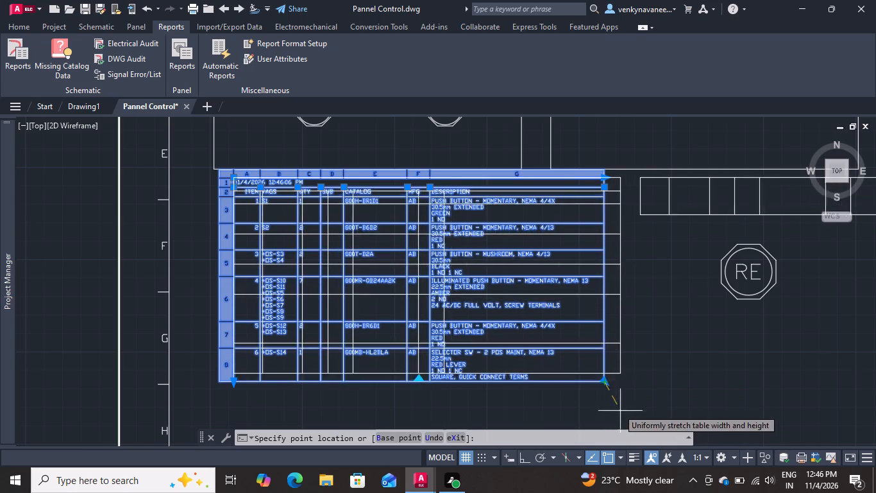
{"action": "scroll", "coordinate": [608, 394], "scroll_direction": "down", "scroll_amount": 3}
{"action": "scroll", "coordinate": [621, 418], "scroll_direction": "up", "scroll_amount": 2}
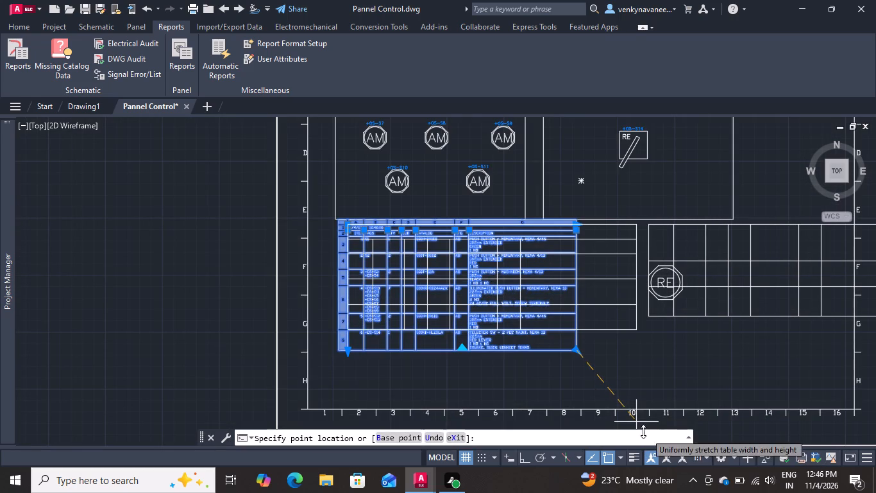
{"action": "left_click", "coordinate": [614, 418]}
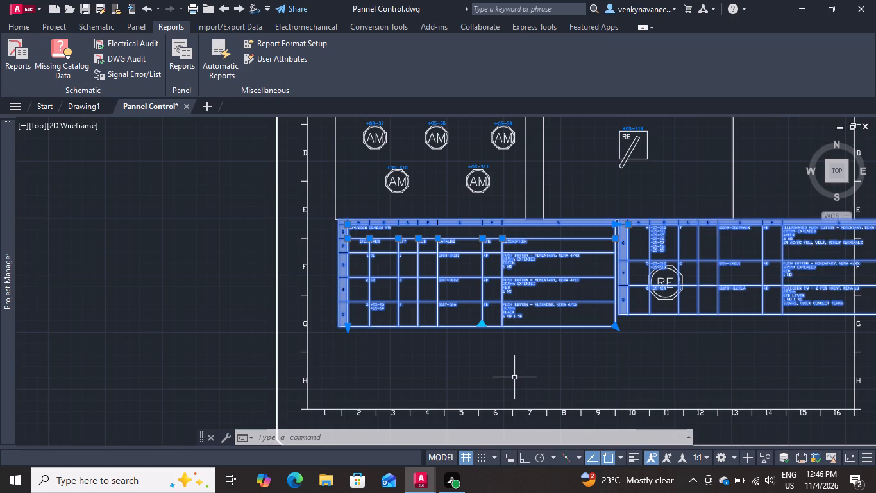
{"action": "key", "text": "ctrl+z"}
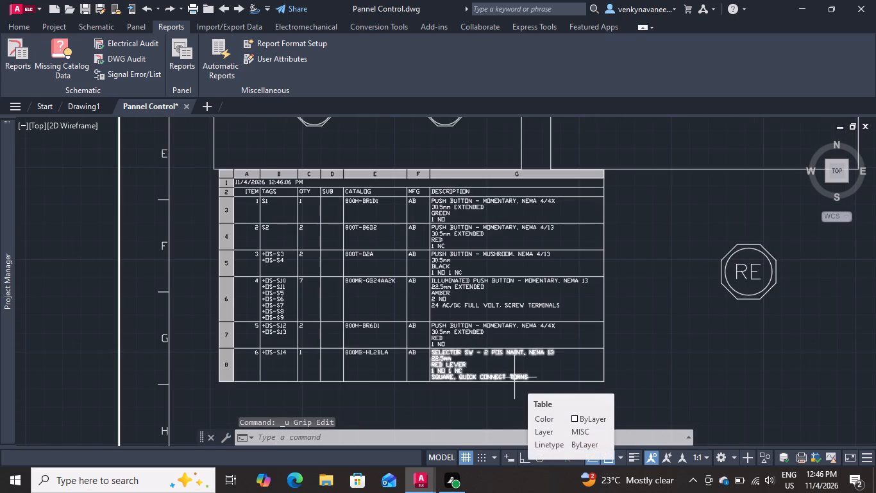
Scale the bill of material table up moderately, using its upper-left corner as the base point.
{"action": "left_click_drag", "start_coordinate": [636, 315], "coordinate": [627, 318]}
{"action": "left_click", "coordinate": [587, 339]}
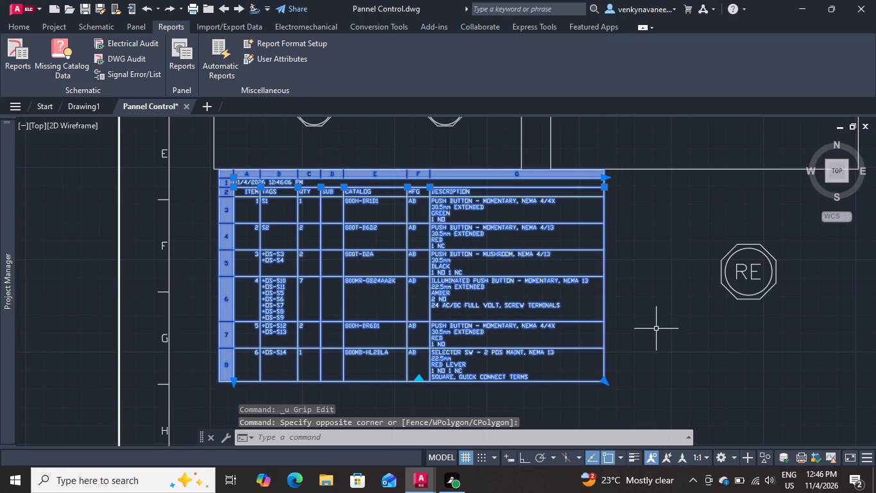
{"action": "type", "text": "SC"}
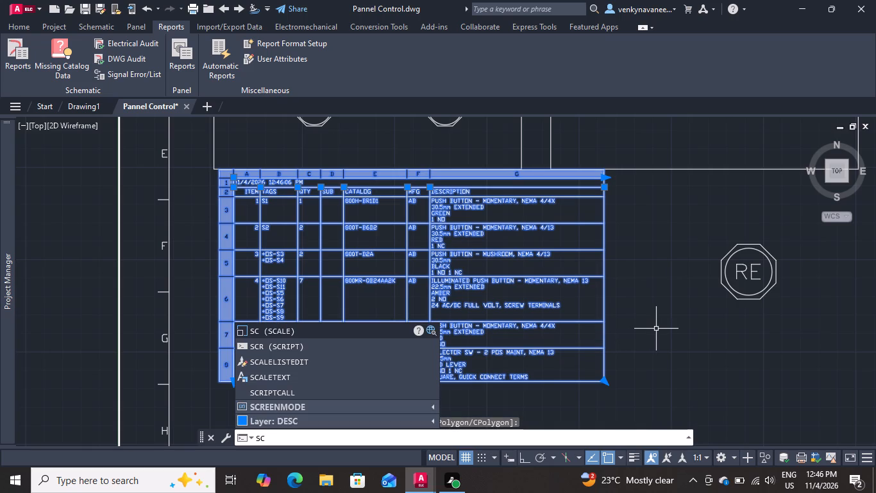
{"action": "key", "text": "Return"}
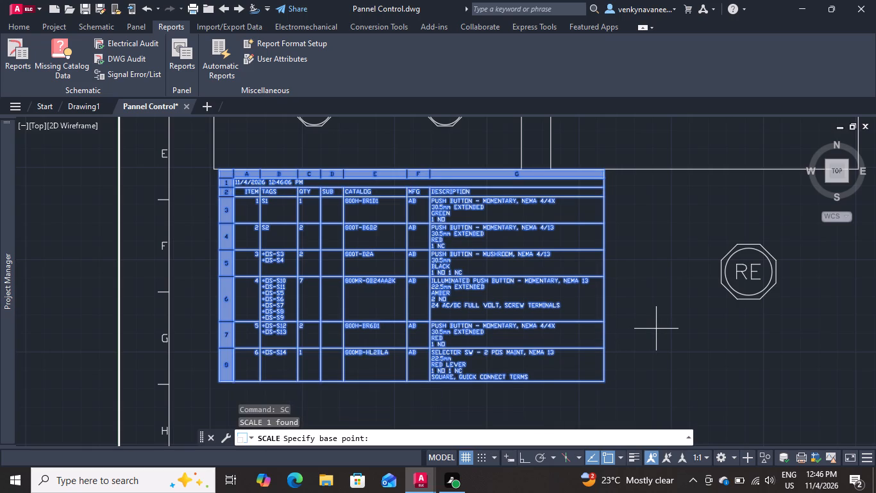
{"action": "scroll", "coordinate": [215, 175], "scroll_direction": "up", "scroll_amount": 3}
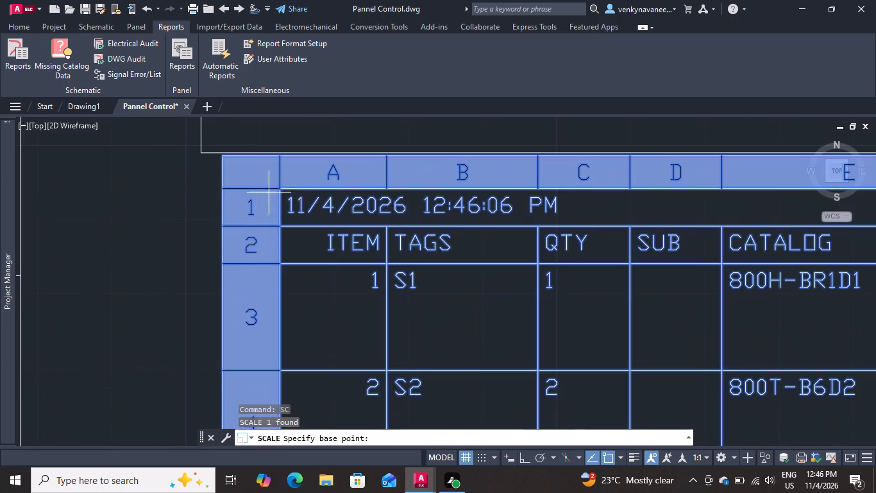
{"action": "left_click", "coordinate": [281, 189]}
{"action": "scroll", "coordinate": [249, 209], "scroll_direction": "down", "scroll_amount": 3}
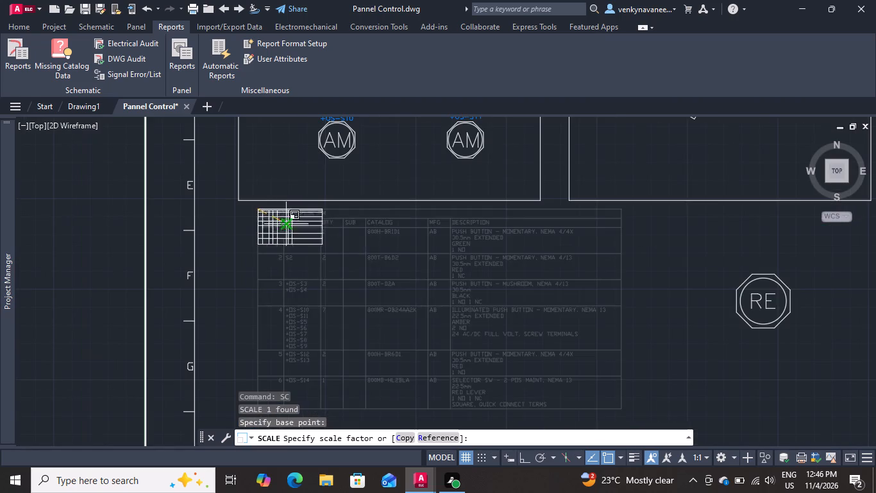
{"action": "scroll", "coordinate": [410, 304], "scroll_direction": "down", "scroll_amount": 1}
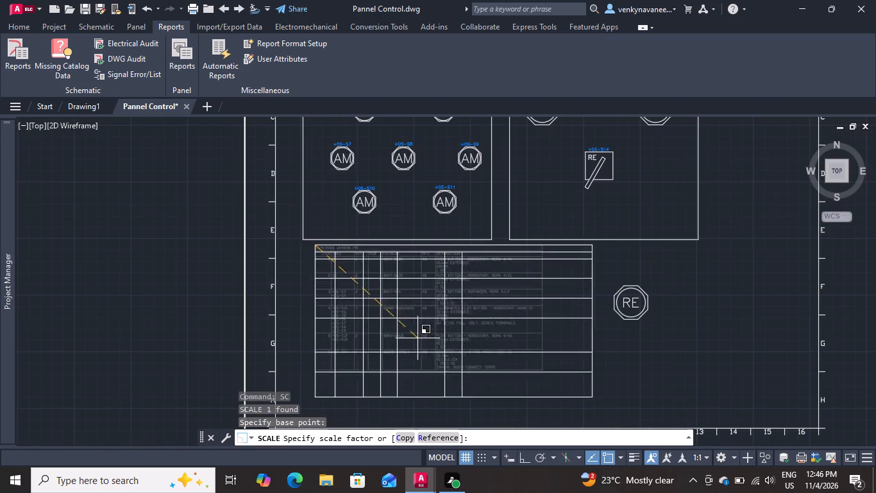
{"action": "scroll", "coordinate": [403, 345], "scroll_direction": "down", "scroll_amount": 2}
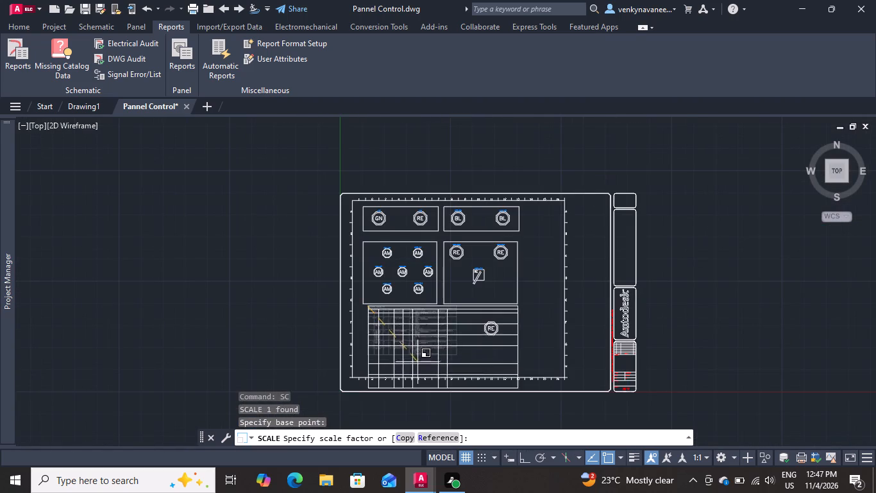
{"action": "left_click", "coordinate": [409, 343]}
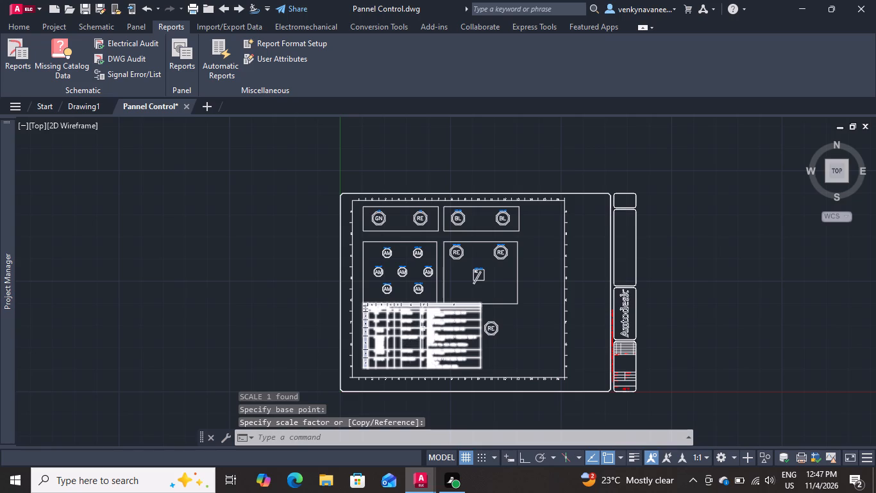
Scale the bill of material table up again from its upper-left corner until its bottom edge sits just above the drawing border.
{"action": "scroll", "coordinate": [401, 292], "scroll_direction": "up", "scroll_amount": 2}
{"action": "scroll", "coordinate": [398, 301], "scroll_direction": "down", "scroll_amount": 2}
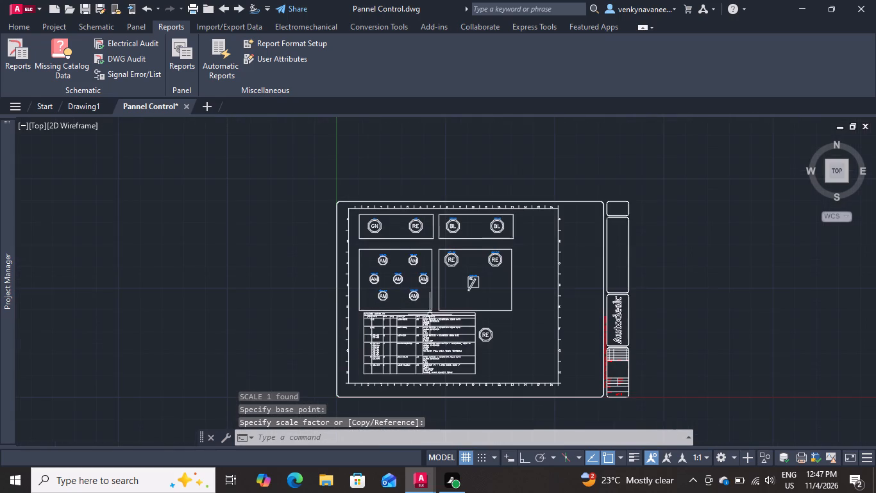
{"action": "scroll", "coordinate": [477, 353], "scroll_direction": "up", "scroll_amount": 2}
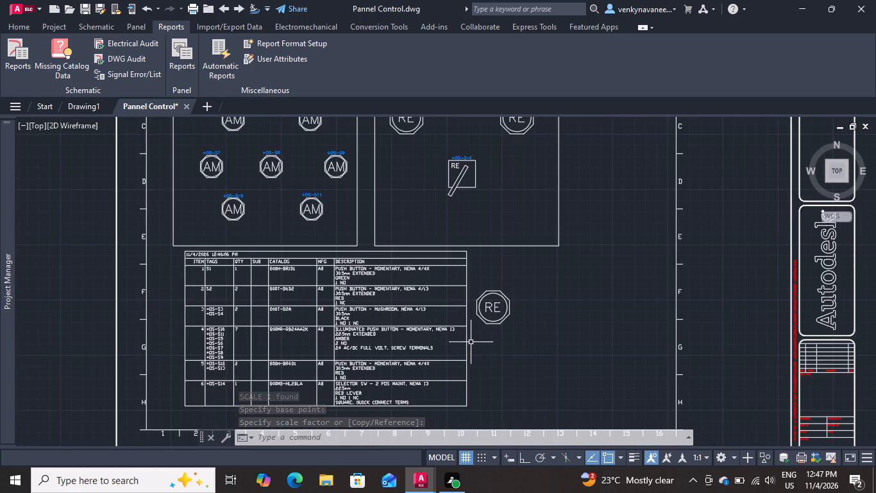
{"action": "scroll", "coordinate": [434, 329], "scroll_direction": "down", "scroll_amount": 1}
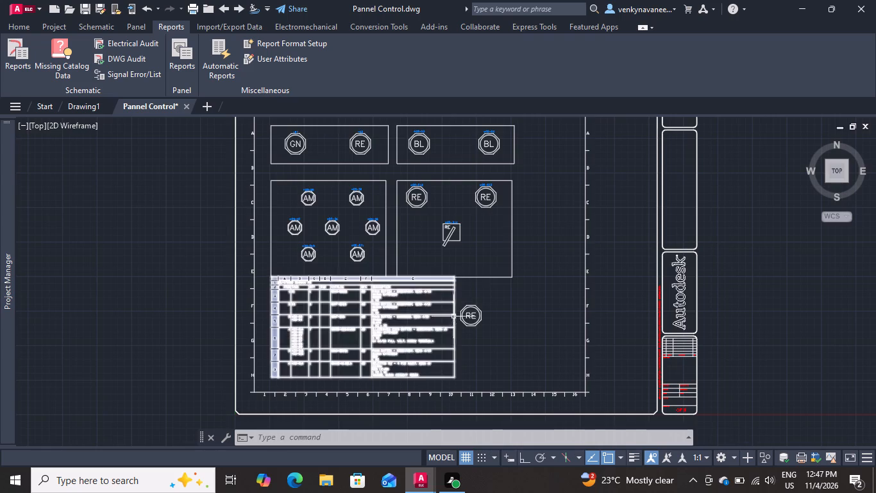
{"action": "scroll", "coordinate": [455, 346], "scroll_direction": "up", "scroll_amount": 2}
{"action": "left_click_drag", "start_coordinate": [464, 340], "coordinate": [446, 350]}
{"action": "left_click", "coordinate": [398, 365]}
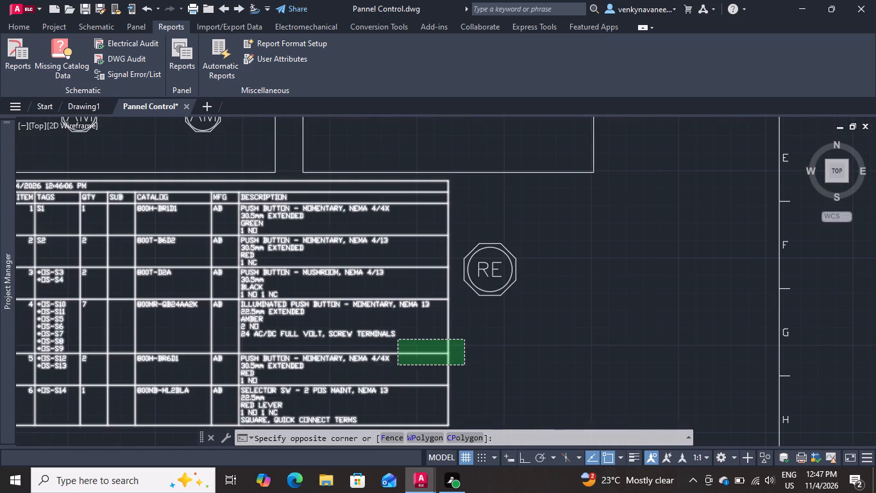
{"action": "key", "text": "space"}
{"action": "scroll", "coordinate": [260, 288], "scroll_direction": "down", "scroll_amount": 2}
{"action": "scroll", "coordinate": [158, 245], "scroll_direction": "up", "scroll_amount": 2}
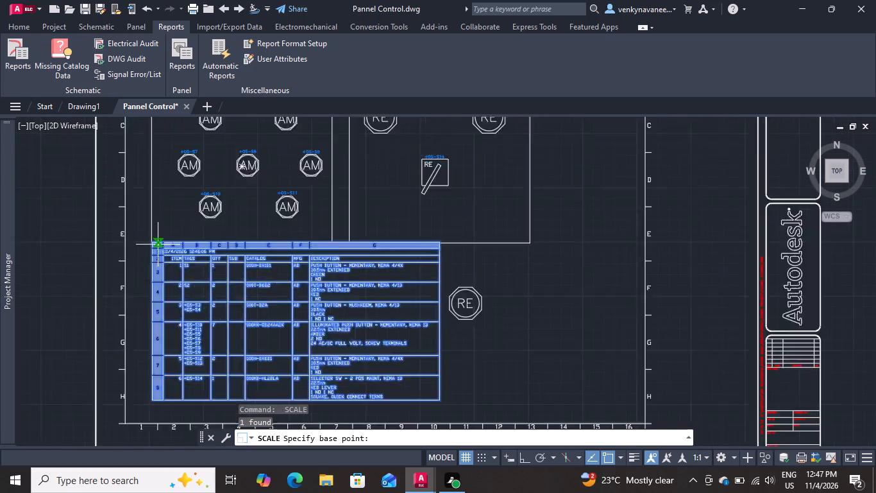
{"action": "scroll", "coordinate": [158, 245], "scroll_direction": "up", "scroll_amount": 2}
{"action": "left_click", "coordinate": [174, 257]}
{"action": "scroll", "coordinate": [192, 241], "scroll_direction": "down", "scroll_amount": 4}
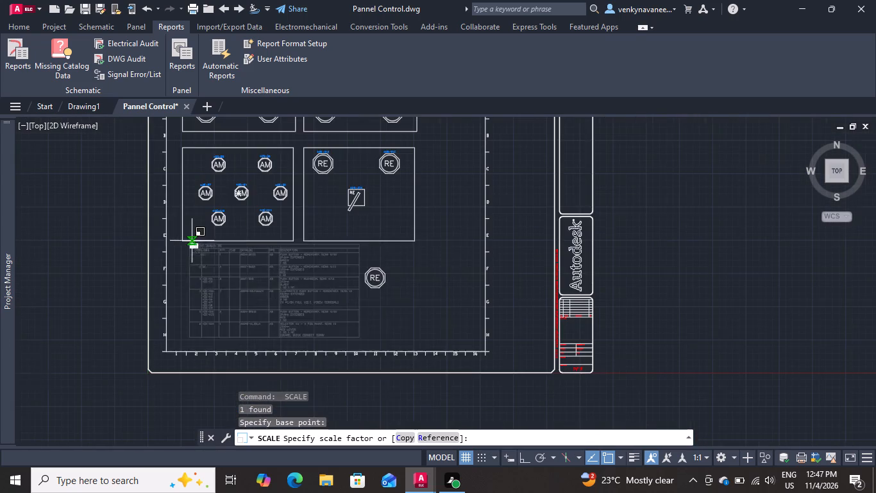
{"action": "left_click", "coordinate": [223, 329]}
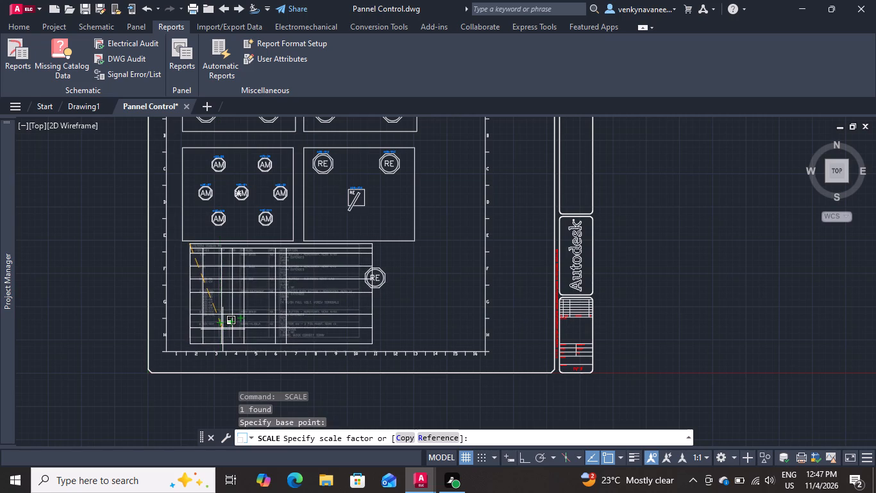
Move the loose RE push button footprint horizontally away from the table into the empty space beside it.
{"action": "left_click_drag", "start_coordinate": [397, 271], "coordinate": [381, 280]}
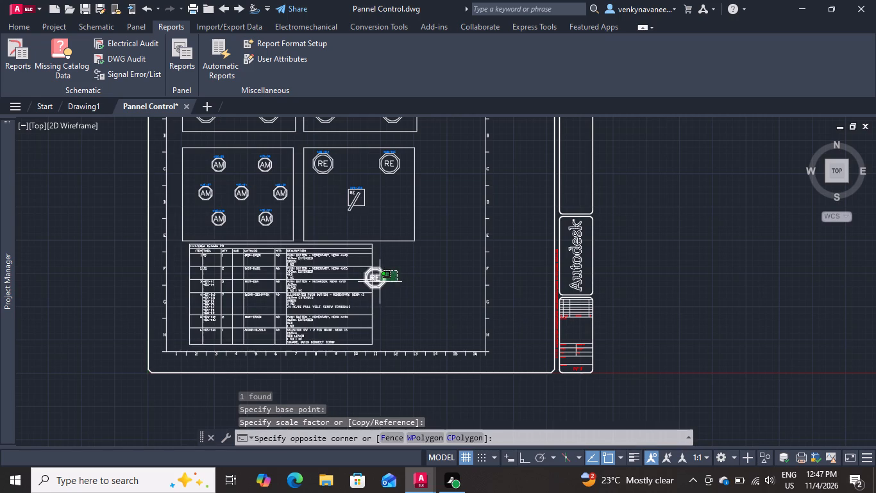
{"action": "left_click", "coordinate": [380, 282]}
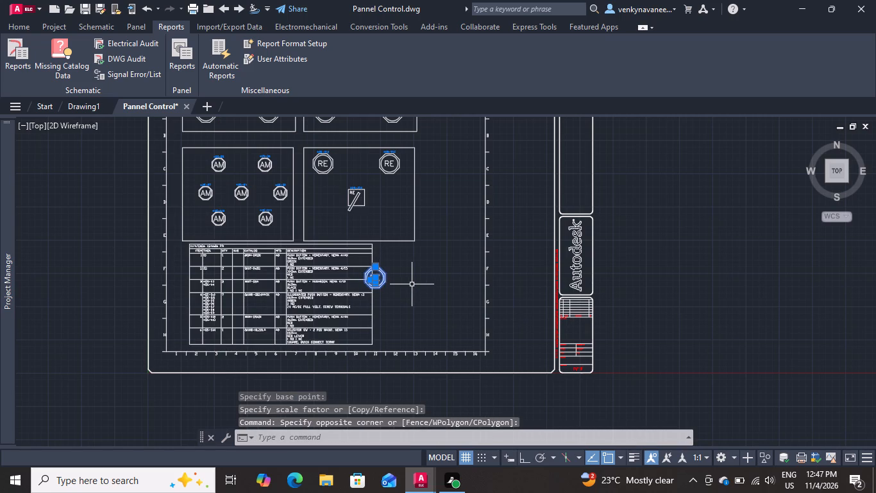
{"action": "key", "text": "m"}
{"action": "key", "text": "Return"}
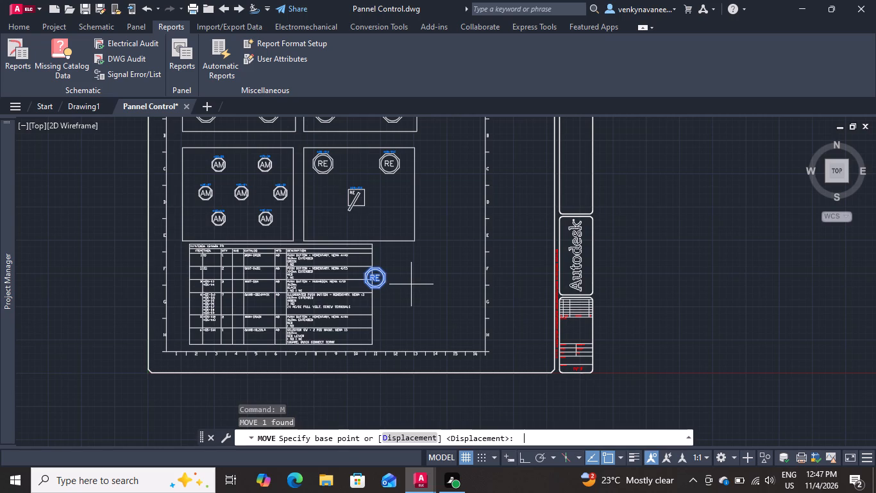
{"action": "scroll", "coordinate": [371, 280], "scroll_direction": "up", "scroll_amount": 3}
{"action": "left_click", "coordinate": [375, 268]}
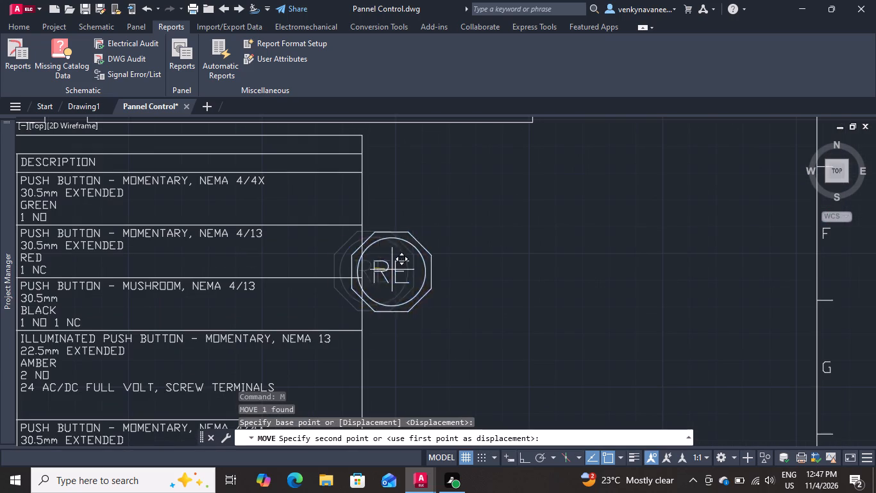
{"action": "left_click", "coordinate": [504, 269]}
{"action": "scroll", "coordinate": [437, 263], "scroll_direction": "down", "scroll_amount": 2}
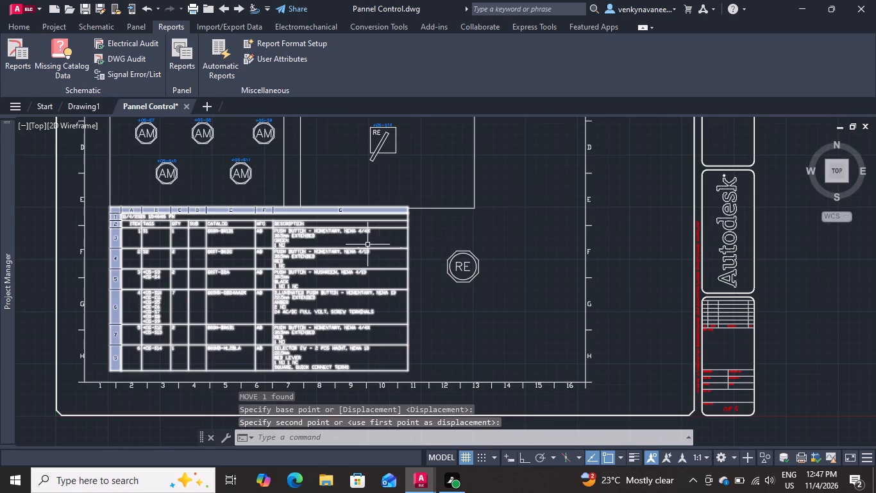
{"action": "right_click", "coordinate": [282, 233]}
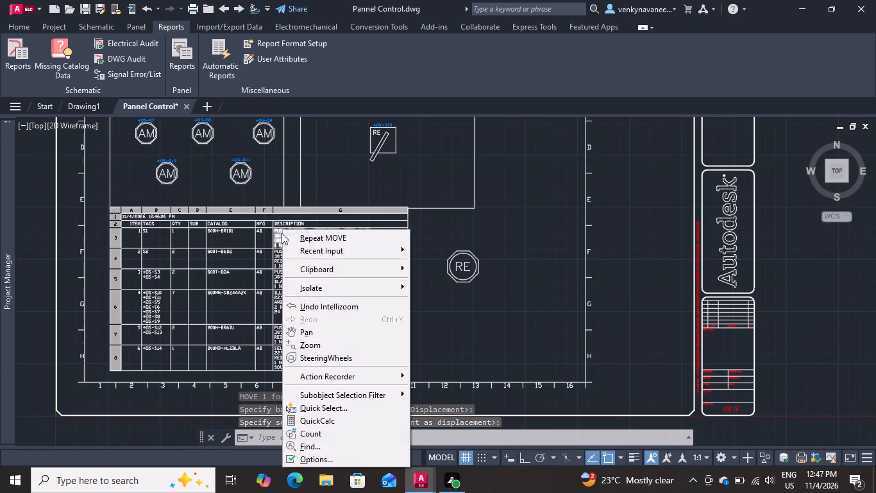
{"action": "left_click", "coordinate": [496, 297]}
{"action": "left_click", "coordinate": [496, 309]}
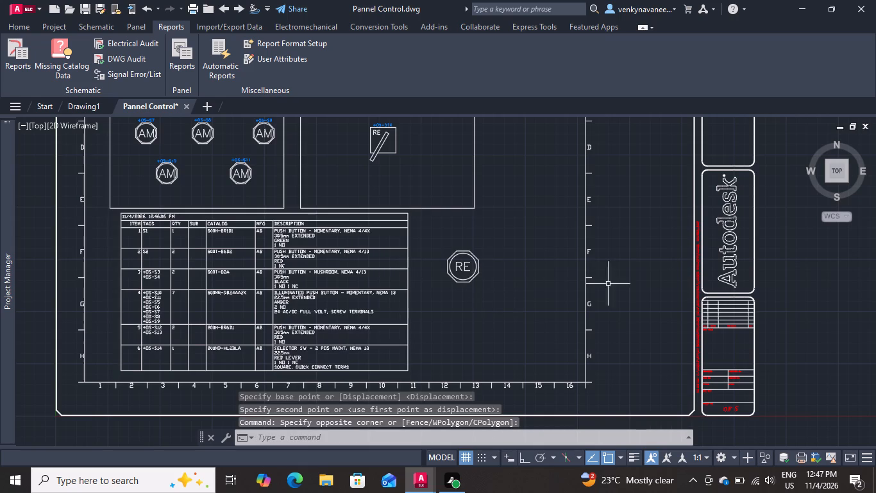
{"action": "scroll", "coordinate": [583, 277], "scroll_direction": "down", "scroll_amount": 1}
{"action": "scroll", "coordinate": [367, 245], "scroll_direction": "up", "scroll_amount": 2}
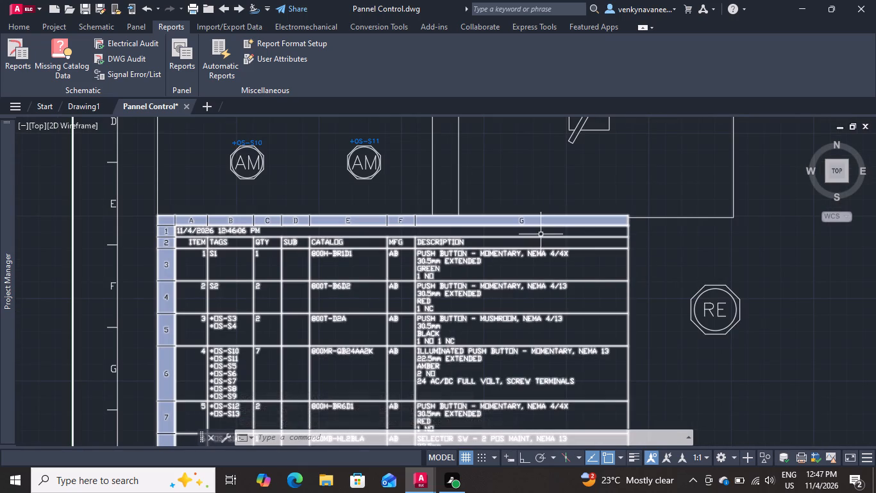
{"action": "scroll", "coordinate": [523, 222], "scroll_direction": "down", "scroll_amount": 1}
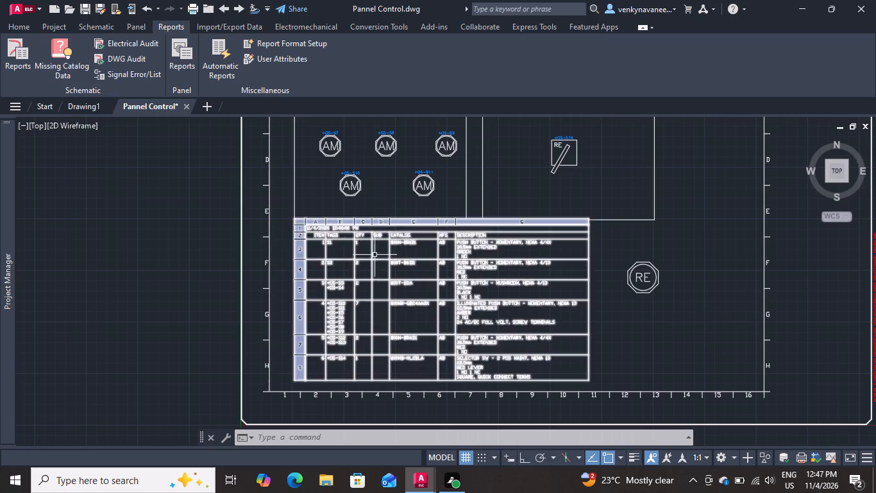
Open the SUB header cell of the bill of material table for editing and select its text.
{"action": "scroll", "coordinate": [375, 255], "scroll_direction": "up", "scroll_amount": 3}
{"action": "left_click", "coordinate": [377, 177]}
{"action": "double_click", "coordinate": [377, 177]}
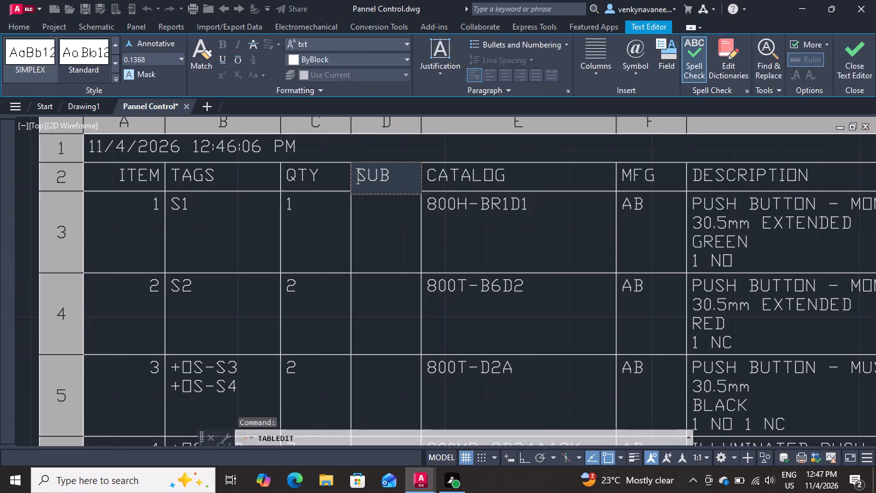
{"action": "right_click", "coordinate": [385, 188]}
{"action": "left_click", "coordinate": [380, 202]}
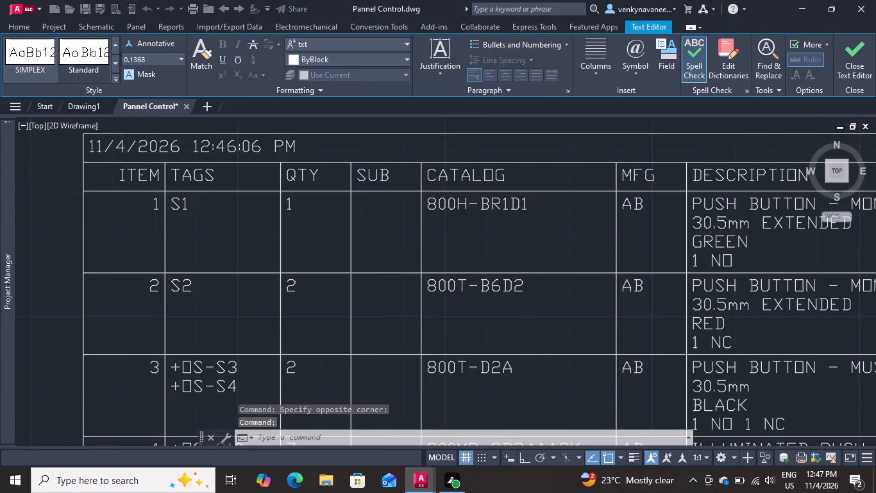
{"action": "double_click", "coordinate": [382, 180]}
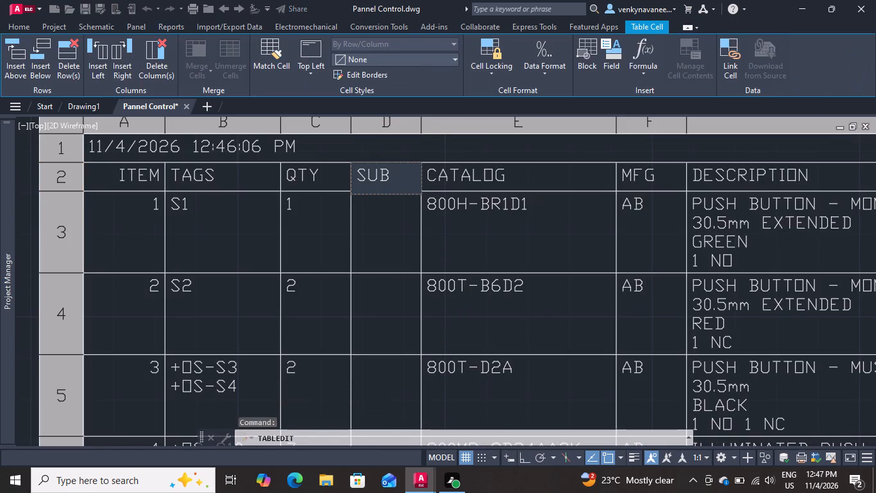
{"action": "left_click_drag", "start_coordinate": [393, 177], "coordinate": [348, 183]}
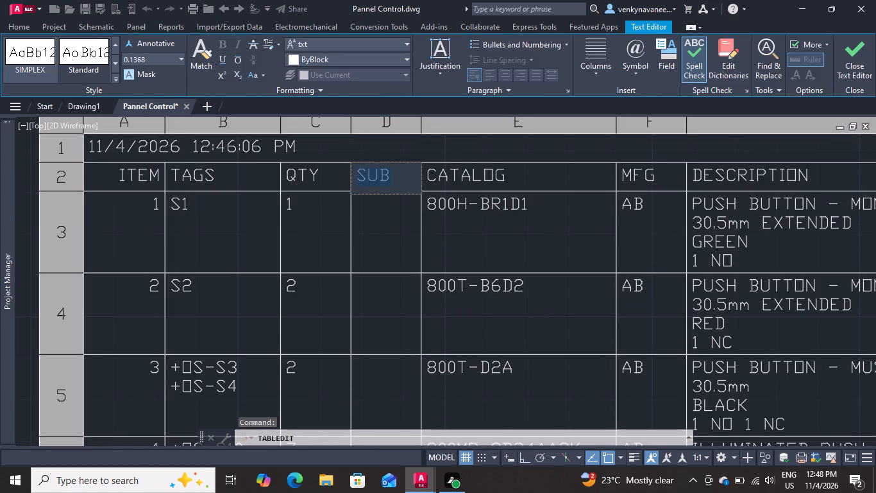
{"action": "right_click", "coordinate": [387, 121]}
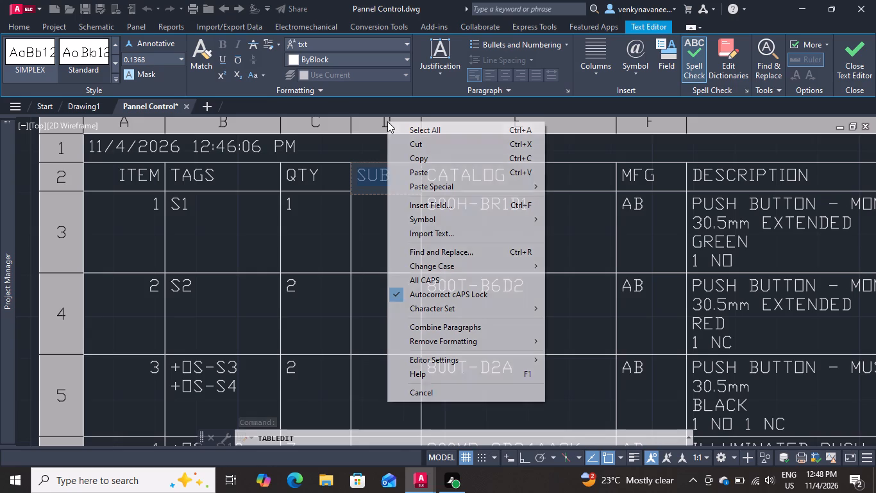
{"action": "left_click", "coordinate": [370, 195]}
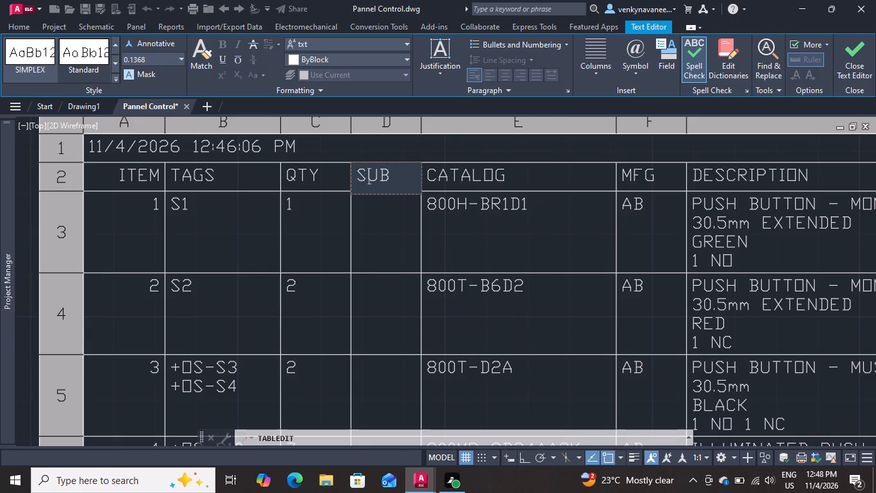
Select the empty SUB cell in the item 1 row and stretch its top edge upward, making the row taller.
{"action": "left_click_drag", "start_coordinate": [395, 184], "coordinate": [394, 232]}
{"action": "left_click_drag", "start_coordinate": [394, 235], "coordinate": [391, 253]}
{"action": "left_click", "coordinate": [391, 255]}
{"action": "left_click_drag", "start_coordinate": [387, 193], "coordinate": [391, 171]}
{"action": "left_click", "coordinate": [391, 171]}
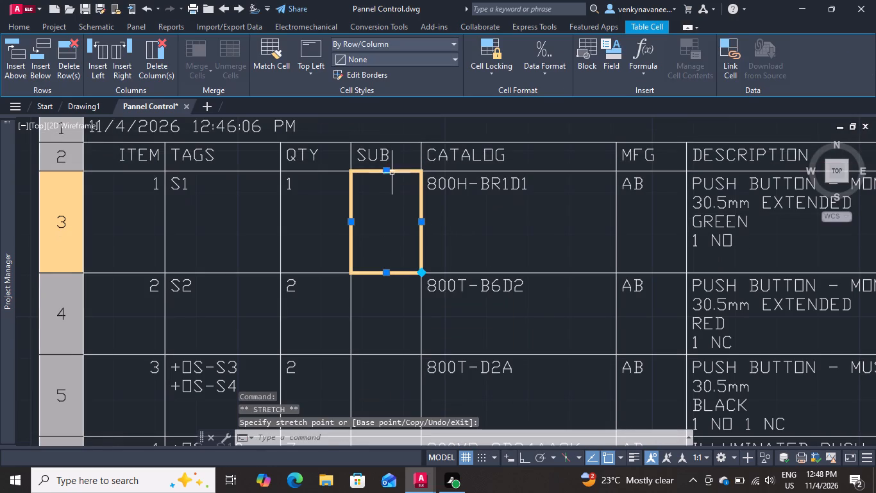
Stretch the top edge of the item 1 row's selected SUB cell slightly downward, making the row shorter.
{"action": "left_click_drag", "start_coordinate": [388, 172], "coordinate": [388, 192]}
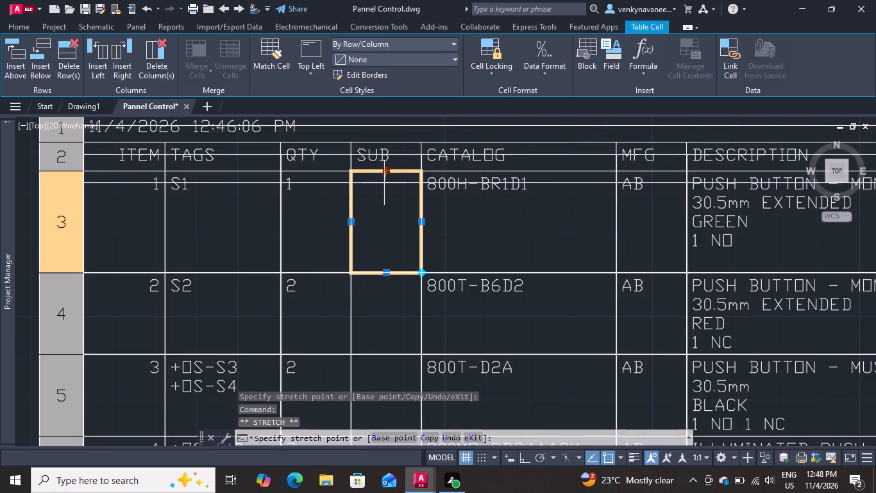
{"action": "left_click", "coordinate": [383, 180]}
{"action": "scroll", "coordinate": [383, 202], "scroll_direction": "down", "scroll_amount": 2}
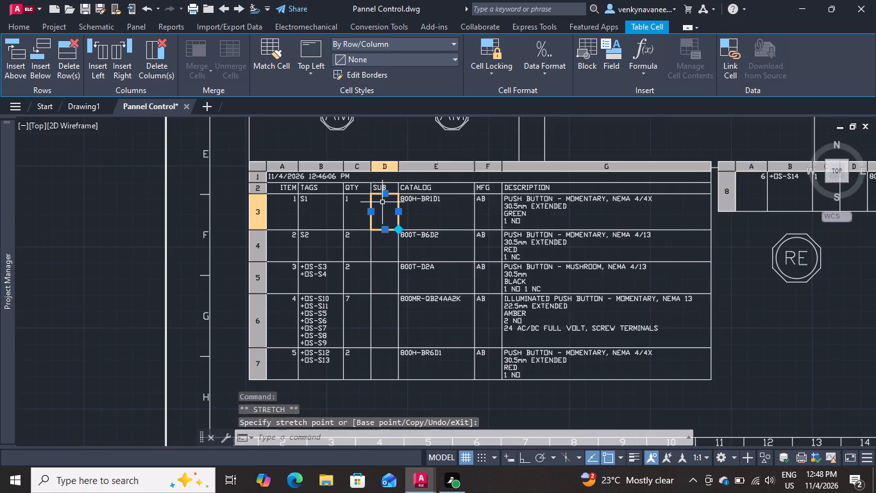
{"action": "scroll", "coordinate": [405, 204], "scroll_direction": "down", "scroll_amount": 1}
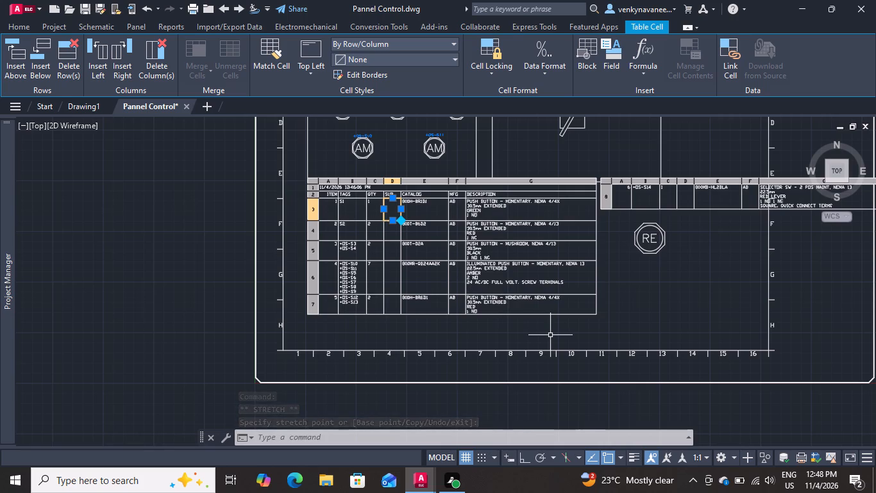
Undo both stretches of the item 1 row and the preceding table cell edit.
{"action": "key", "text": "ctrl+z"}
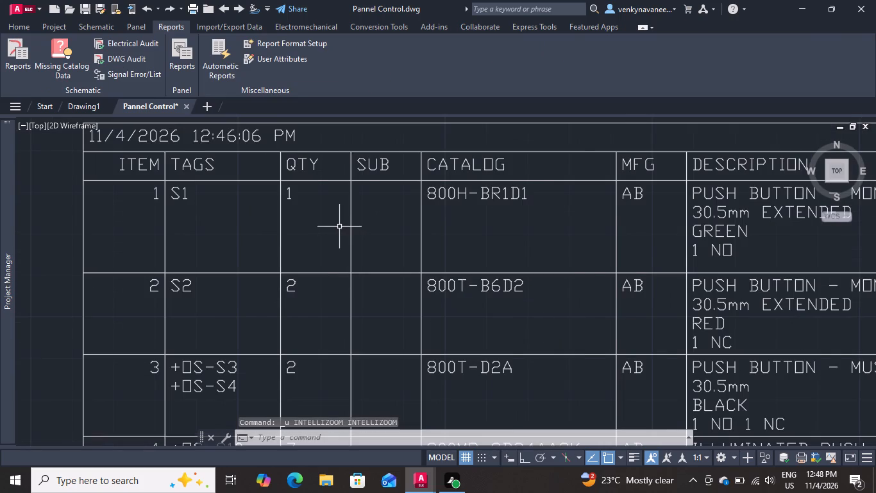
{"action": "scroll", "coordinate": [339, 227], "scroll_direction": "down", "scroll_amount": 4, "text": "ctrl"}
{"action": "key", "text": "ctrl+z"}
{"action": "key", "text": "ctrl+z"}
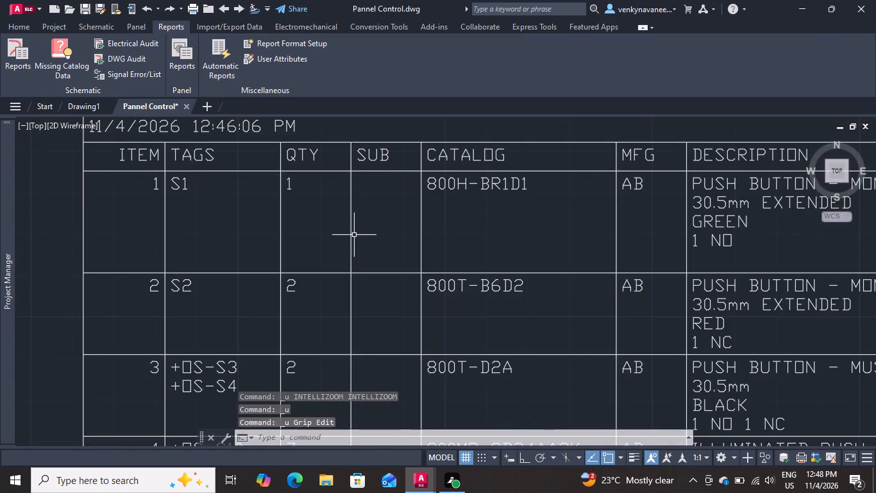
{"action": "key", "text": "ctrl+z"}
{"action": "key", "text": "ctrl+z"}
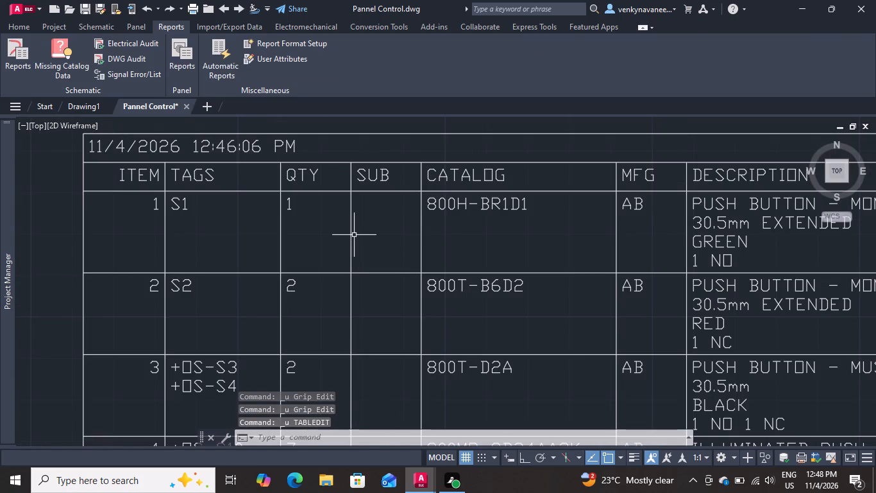
Examine the whole drawing sheet, checking how the bill of material table sits below the footprint rectangles within the border.
{"action": "scroll", "coordinate": [346, 214], "scroll_direction": "up", "scroll_amount": 1}
{"action": "scroll", "coordinate": [346, 214], "scroll_direction": "down", "scroll_amount": 2}
{"action": "scroll", "coordinate": [404, 238], "scroll_direction": "down", "scroll_amount": 2}
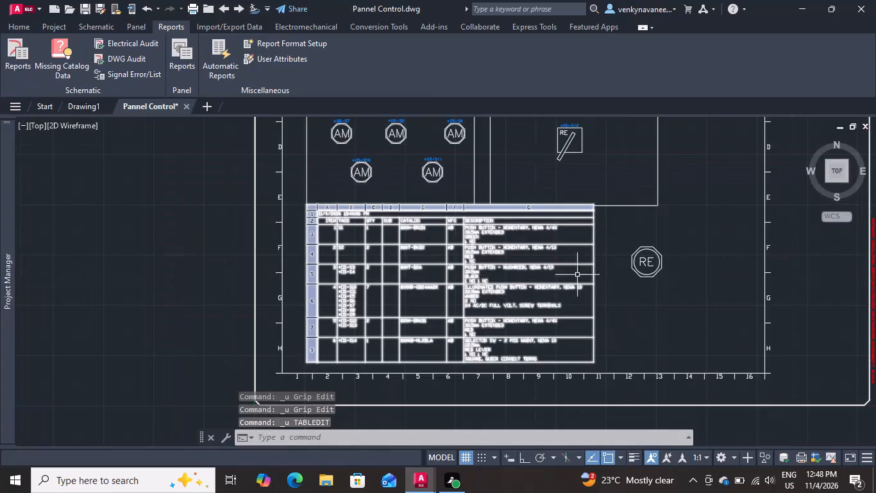
{"action": "scroll", "coordinate": [621, 238], "scroll_direction": "down", "scroll_amount": 1}
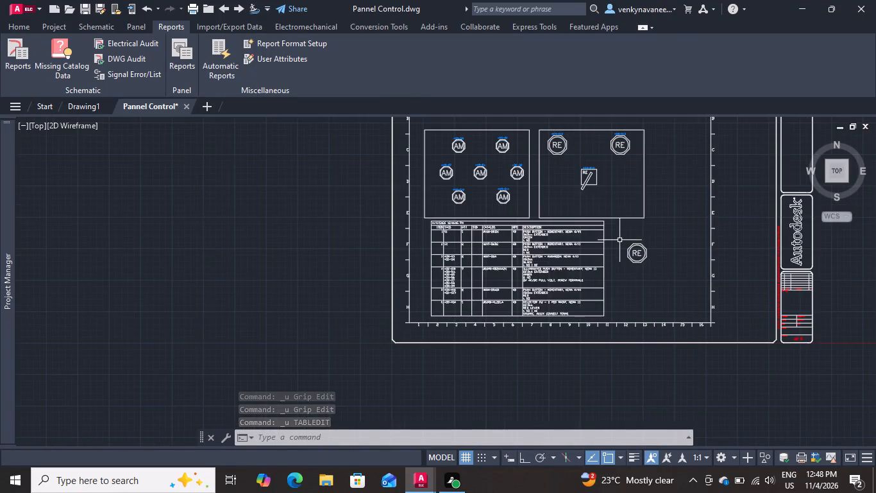
{"action": "scroll", "coordinate": [614, 223], "scroll_direction": "down", "scroll_amount": 1}
{"action": "scroll", "coordinate": [776, 133], "scroll_direction": "up", "scroll_amount": 2}
{"action": "scroll", "coordinate": [772, 137], "scroll_direction": "down", "scroll_amount": 1}
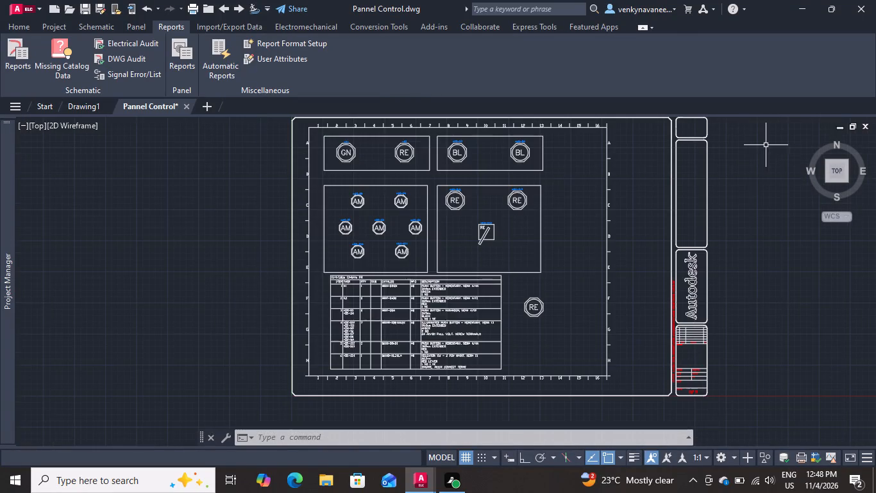
{"action": "scroll", "coordinate": [747, 149], "scroll_direction": "up", "scroll_amount": 1}
{"action": "scroll", "coordinate": [731, 164], "scroll_direction": "down", "scroll_amount": 3}
{"action": "scroll", "coordinate": [709, 175], "scroll_direction": "up", "scroll_amount": 2}
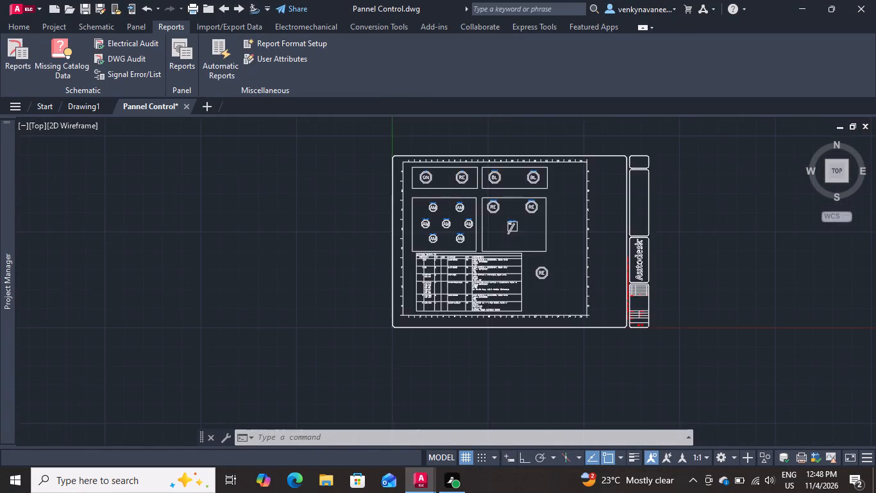
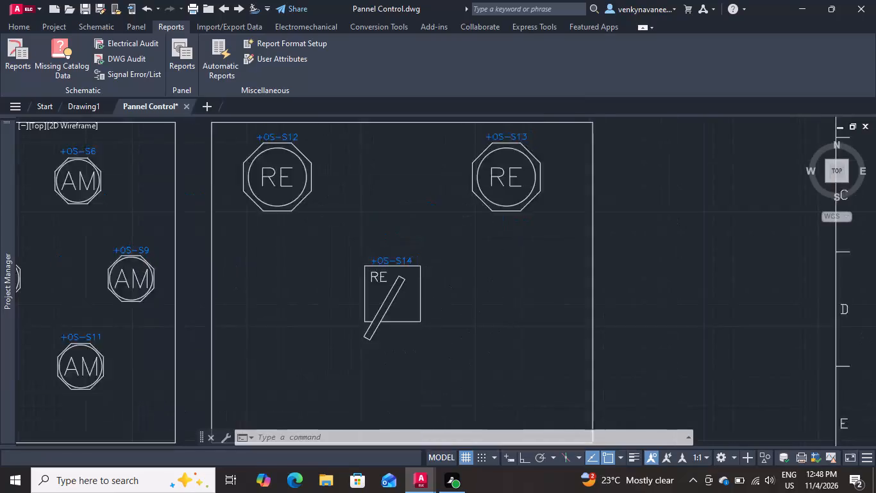
Examine the panel layout's push buttons, the selector switch and the bill of materials table below them.
{"action": "scroll", "coordinate": [391, 268], "scroll_direction": "down", "scroll_amount": 5}
{"action": "scroll", "coordinate": [389, 264], "scroll_direction": "up", "scroll_amount": 3}
{"action": "scroll", "coordinate": [389, 264], "scroll_direction": "down", "scroll_amount": 4}
{"action": "scroll", "coordinate": [389, 262], "scroll_direction": "up", "scroll_amount": 3}
{"action": "scroll", "coordinate": [389, 262], "scroll_direction": "down", "scroll_amount": 3}
{"action": "scroll", "coordinate": [389, 261], "scroll_direction": "up", "scroll_amount": 2}
{"action": "scroll", "coordinate": [389, 259], "scroll_direction": "down", "scroll_amount": 3}
{"action": "scroll", "coordinate": [389, 259], "scroll_direction": "up", "scroll_amount": 2}
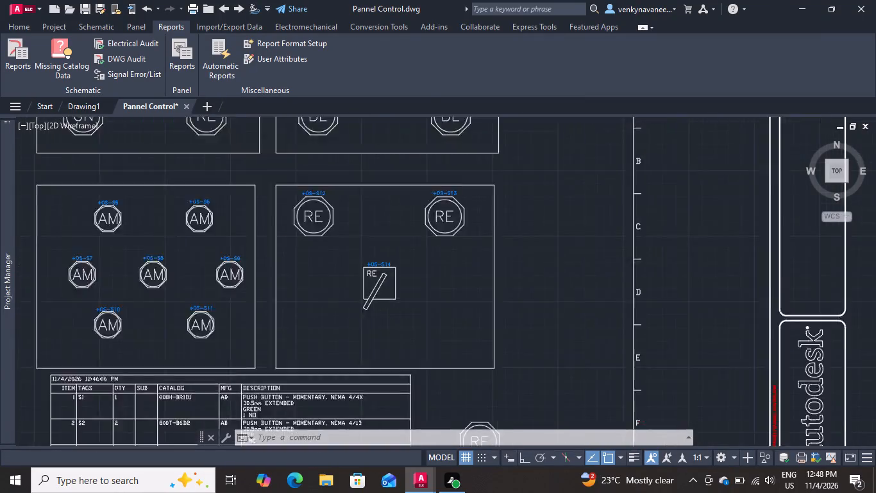
{"action": "scroll", "coordinate": [390, 257], "scroll_direction": "down", "scroll_amount": 2}
{"action": "scroll", "coordinate": [390, 258], "scroll_direction": "up", "scroll_amount": 2}
{"action": "scroll", "coordinate": [390, 258], "scroll_direction": "down", "scroll_amount": 2}
{"action": "scroll", "coordinate": [390, 258], "scroll_direction": "up", "scroll_amount": 2}
{"action": "scroll", "coordinate": [390, 258], "scroll_direction": "down", "scroll_amount": 2}
{"action": "scroll", "coordinate": [390, 258], "scroll_direction": "up", "scroll_amount": 2}
{"action": "scroll", "coordinate": [390, 258], "scroll_direction": "down", "scroll_amount": 2}
{"action": "scroll", "coordinate": [390, 258], "scroll_direction": "up", "scroll_amount": 1}
{"action": "scroll", "coordinate": [390, 258], "scroll_direction": "down", "scroll_amount": 3}
{"action": "scroll", "coordinate": [363, 323], "scroll_direction": "up", "scroll_amount": 4}
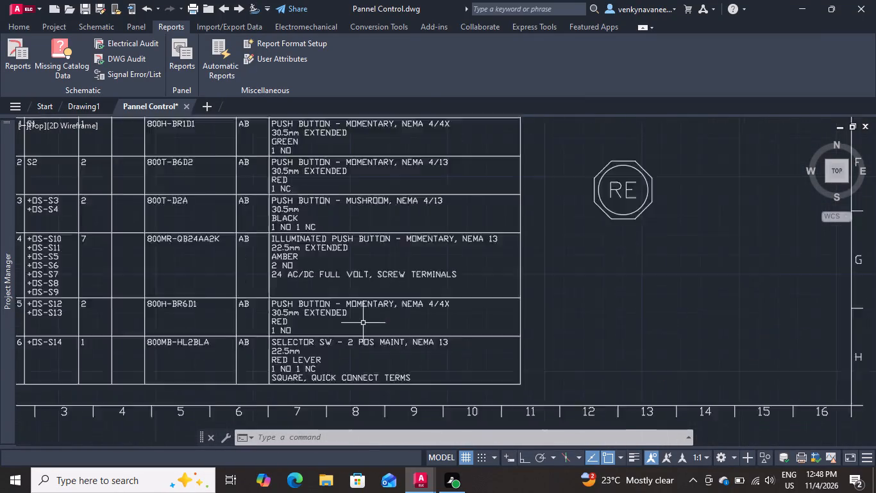
{"action": "scroll", "coordinate": [363, 323], "scroll_direction": "up", "scroll_amount": 2}
{"action": "scroll", "coordinate": [363, 322], "scroll_direction": "down", "scroll_amount": 6}
{"action": "scroll", "coordinate": [360, 312], "scroll_direction": "up", "scroll_amount": 4}
{"action": "scroll", "coordinate": [366, 304], "scroll_direction": "down", "scroll_amount": 4}
{"action": "scroll", "coordinate": [367, 303], "scroll_direction": "up", "scroll_amount": 5}
{"action": "scroll", "coordinate": [369, 303], "scroll_direction": "down", "scroll_amount": 2}
{"action": "scroll", "coordinate": [369, 303], "scroll_direction": "up", "scroll_amount": 1}
{"action": "scroll", "coordinate": [369, 303], "scroll_direction": "down", "scroll_amount": 1}
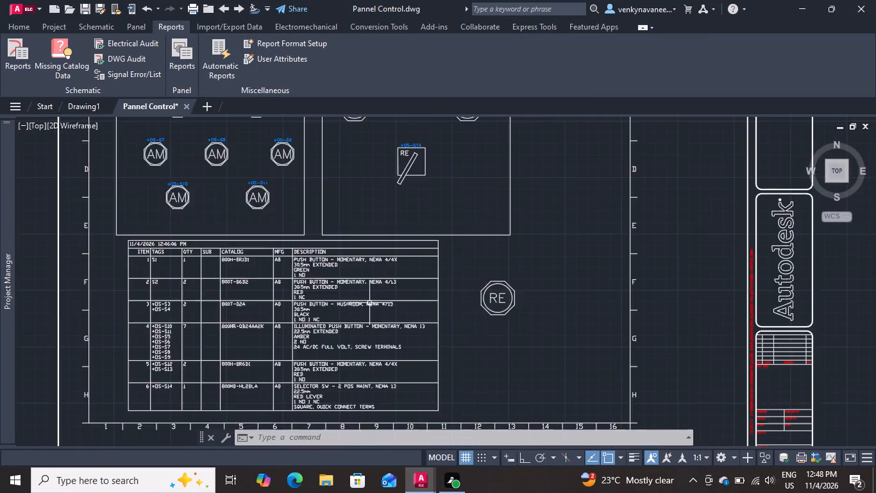
{"action": "scroll", "coordinate": [369, 303], "scroll_direction": "down", "scroll_amount": 2}
{"action": "scroll", "coordinate": [444, 297], "scroll_direction": "up", "scroll_amount": 1}
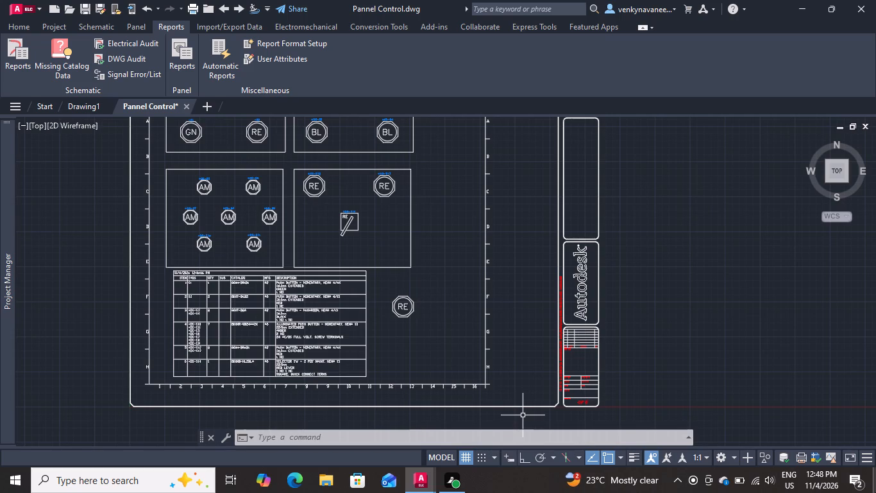
Start the Plot command for the panel control drawing in model space.
{"action": "key", "text": "ctrl+p"}
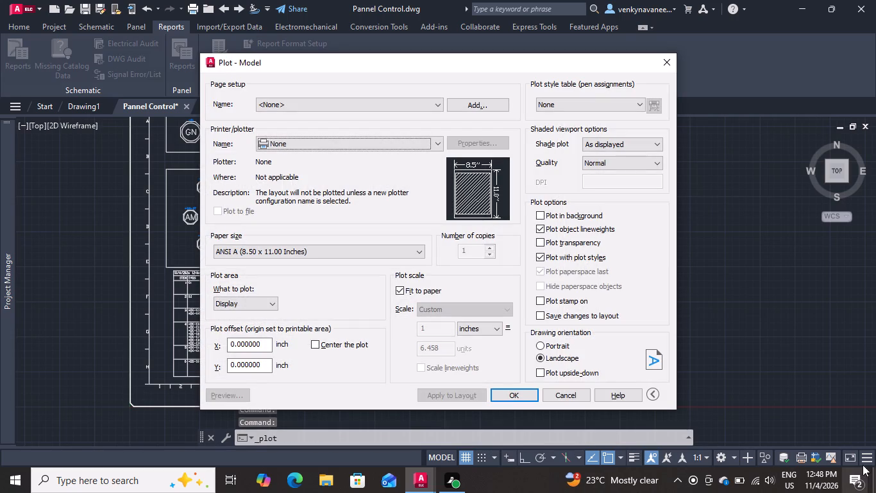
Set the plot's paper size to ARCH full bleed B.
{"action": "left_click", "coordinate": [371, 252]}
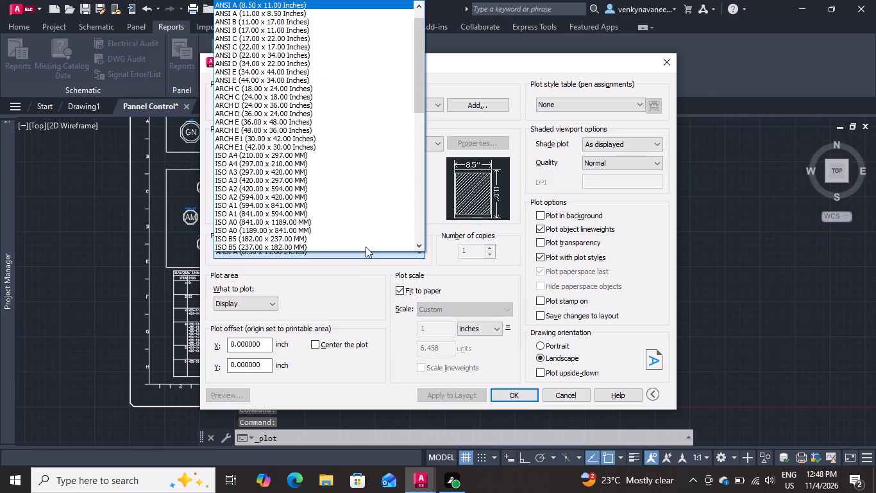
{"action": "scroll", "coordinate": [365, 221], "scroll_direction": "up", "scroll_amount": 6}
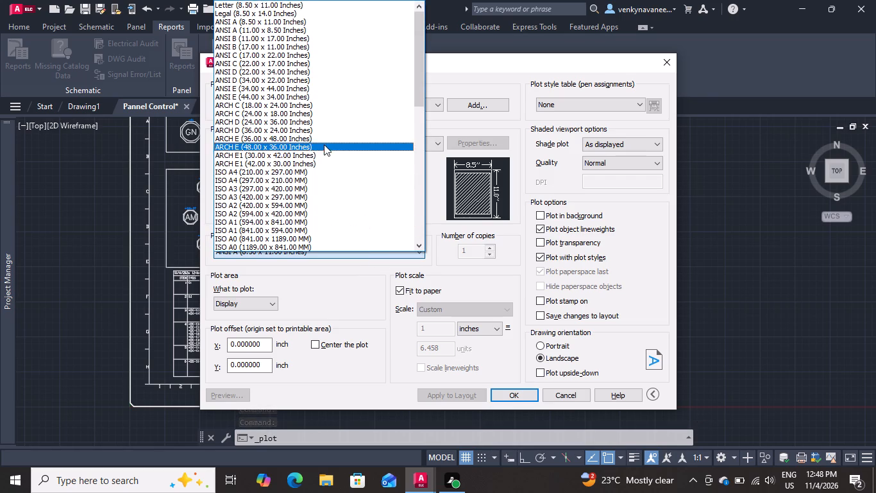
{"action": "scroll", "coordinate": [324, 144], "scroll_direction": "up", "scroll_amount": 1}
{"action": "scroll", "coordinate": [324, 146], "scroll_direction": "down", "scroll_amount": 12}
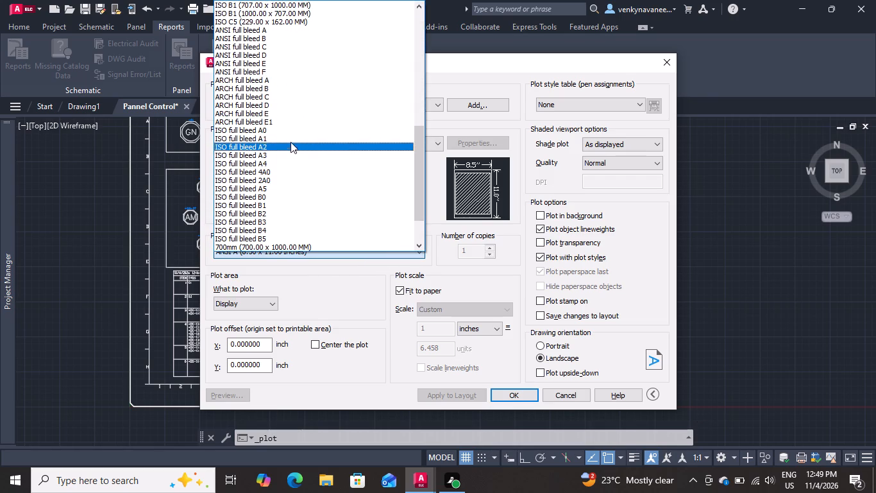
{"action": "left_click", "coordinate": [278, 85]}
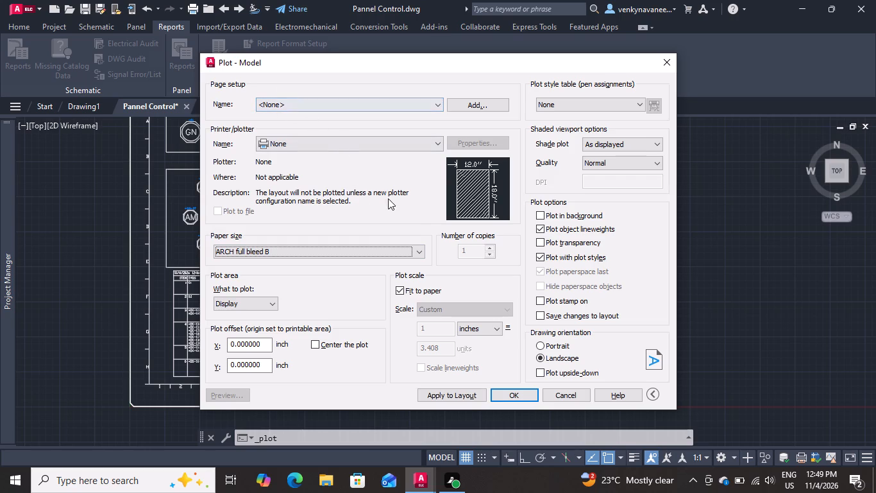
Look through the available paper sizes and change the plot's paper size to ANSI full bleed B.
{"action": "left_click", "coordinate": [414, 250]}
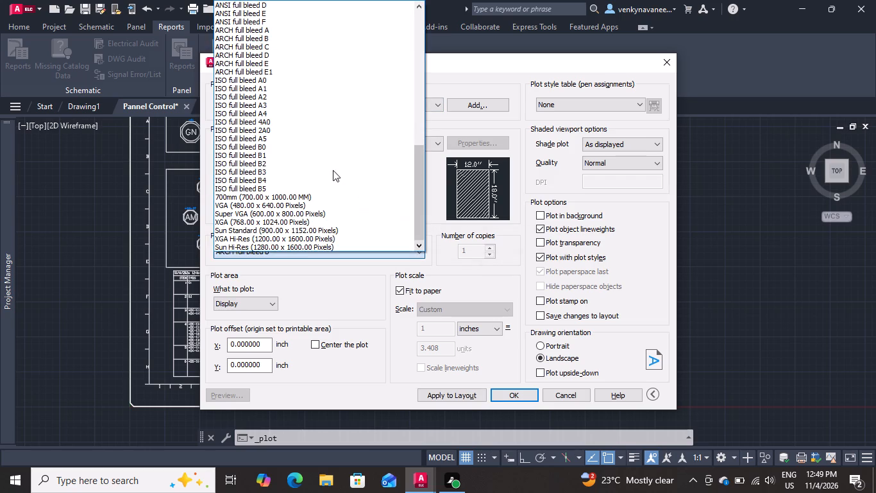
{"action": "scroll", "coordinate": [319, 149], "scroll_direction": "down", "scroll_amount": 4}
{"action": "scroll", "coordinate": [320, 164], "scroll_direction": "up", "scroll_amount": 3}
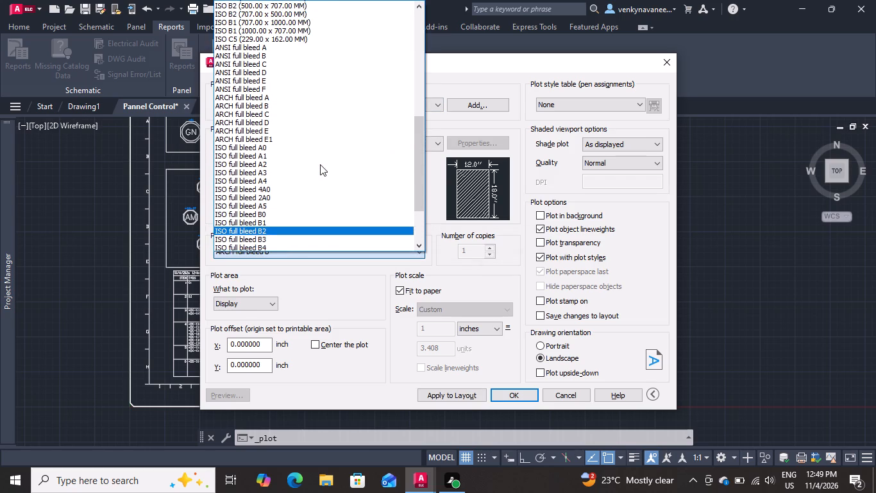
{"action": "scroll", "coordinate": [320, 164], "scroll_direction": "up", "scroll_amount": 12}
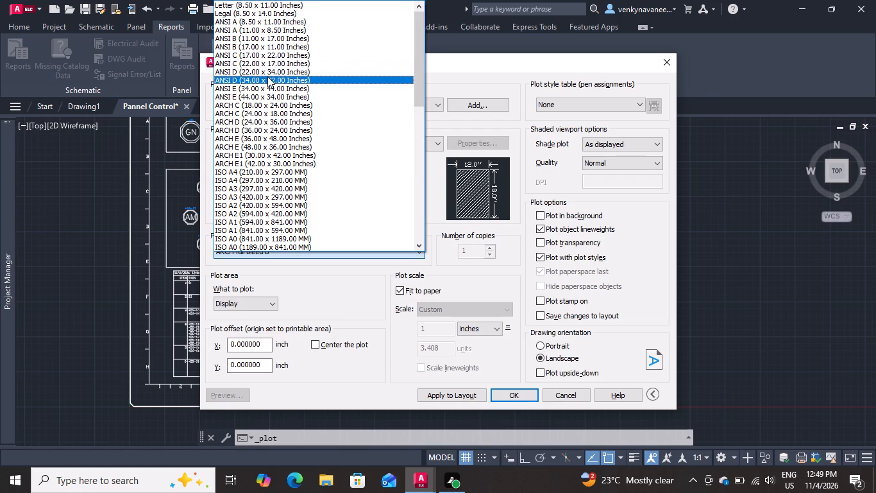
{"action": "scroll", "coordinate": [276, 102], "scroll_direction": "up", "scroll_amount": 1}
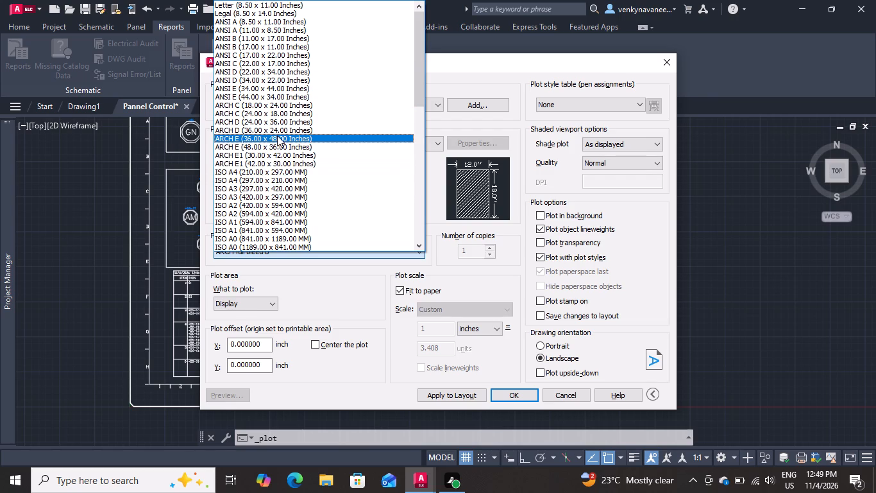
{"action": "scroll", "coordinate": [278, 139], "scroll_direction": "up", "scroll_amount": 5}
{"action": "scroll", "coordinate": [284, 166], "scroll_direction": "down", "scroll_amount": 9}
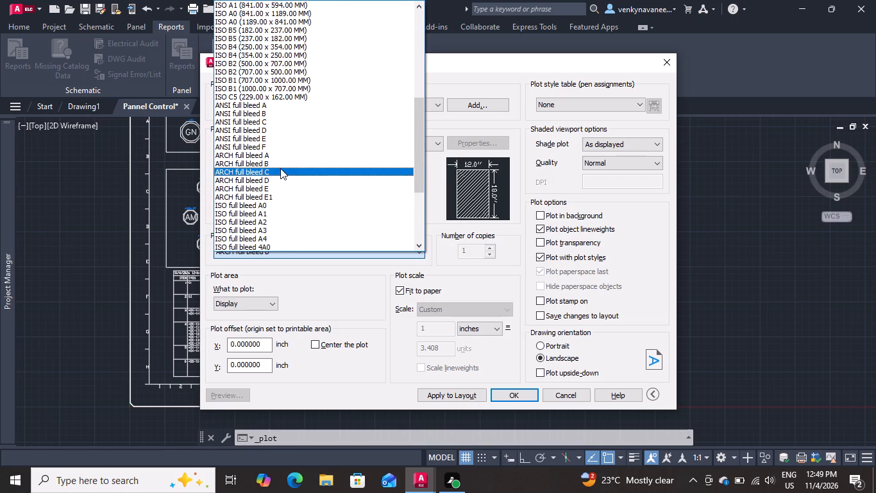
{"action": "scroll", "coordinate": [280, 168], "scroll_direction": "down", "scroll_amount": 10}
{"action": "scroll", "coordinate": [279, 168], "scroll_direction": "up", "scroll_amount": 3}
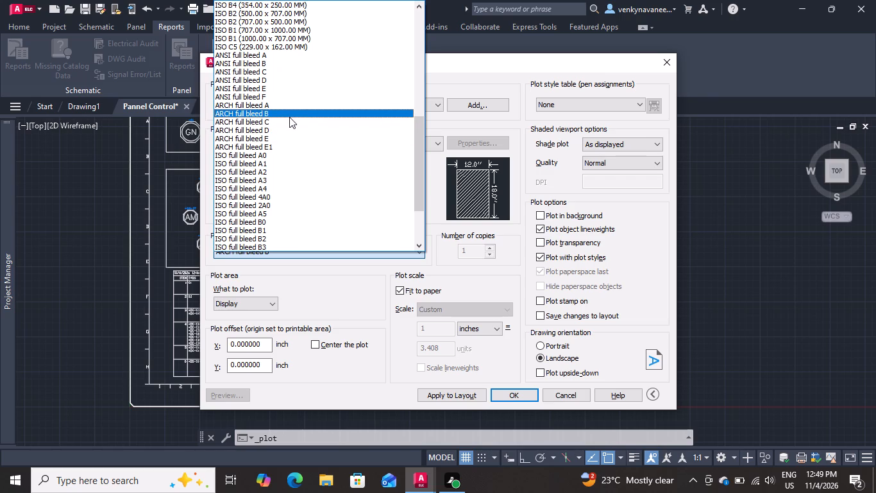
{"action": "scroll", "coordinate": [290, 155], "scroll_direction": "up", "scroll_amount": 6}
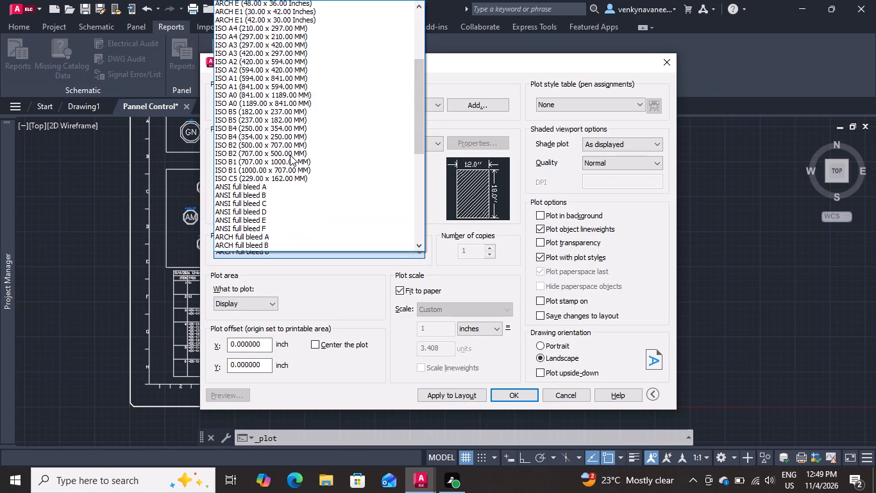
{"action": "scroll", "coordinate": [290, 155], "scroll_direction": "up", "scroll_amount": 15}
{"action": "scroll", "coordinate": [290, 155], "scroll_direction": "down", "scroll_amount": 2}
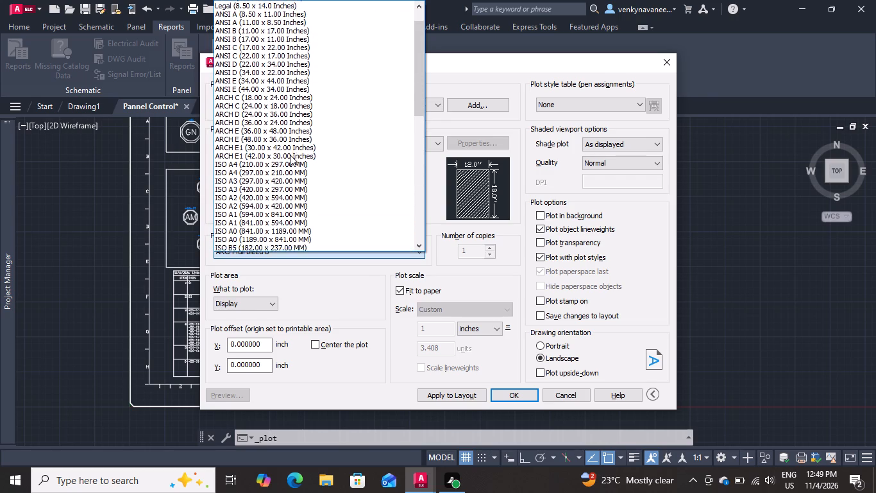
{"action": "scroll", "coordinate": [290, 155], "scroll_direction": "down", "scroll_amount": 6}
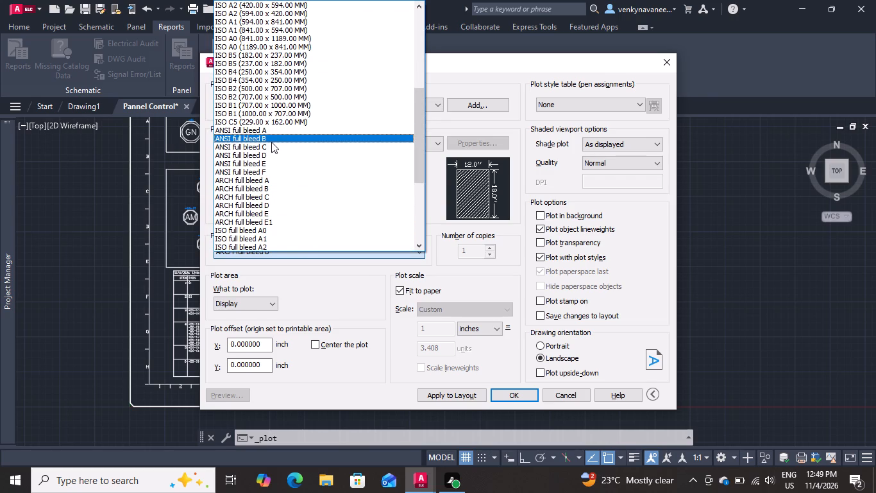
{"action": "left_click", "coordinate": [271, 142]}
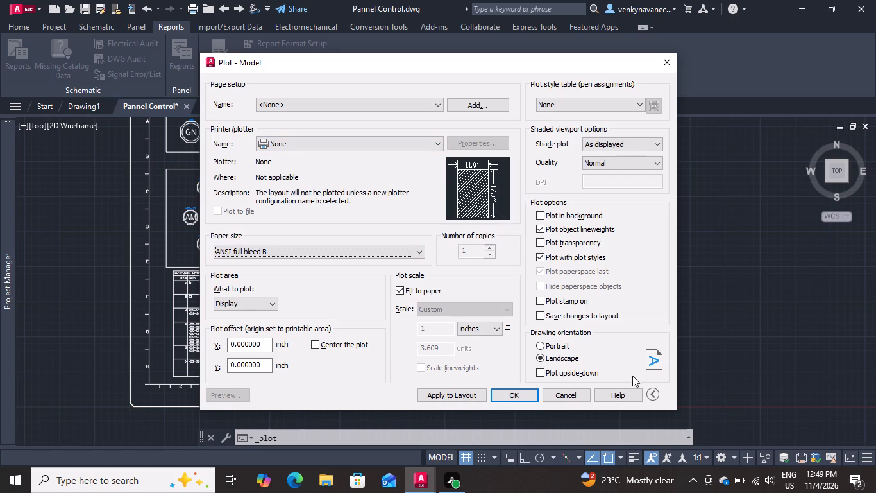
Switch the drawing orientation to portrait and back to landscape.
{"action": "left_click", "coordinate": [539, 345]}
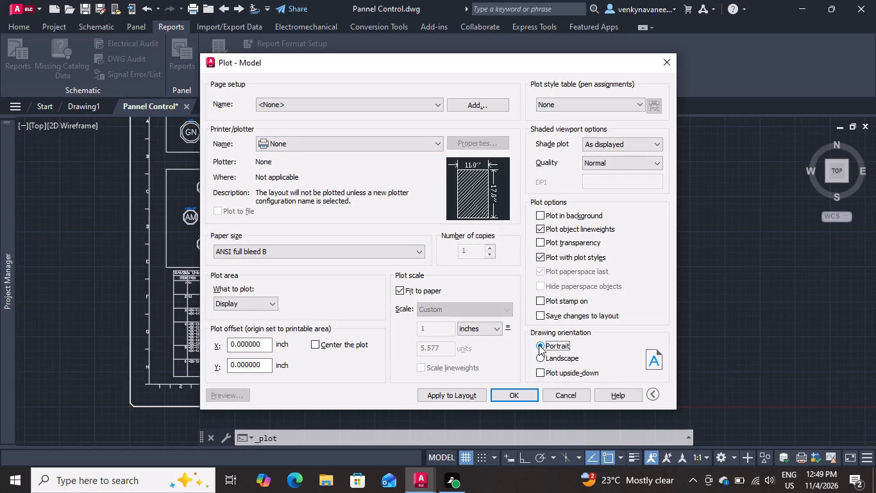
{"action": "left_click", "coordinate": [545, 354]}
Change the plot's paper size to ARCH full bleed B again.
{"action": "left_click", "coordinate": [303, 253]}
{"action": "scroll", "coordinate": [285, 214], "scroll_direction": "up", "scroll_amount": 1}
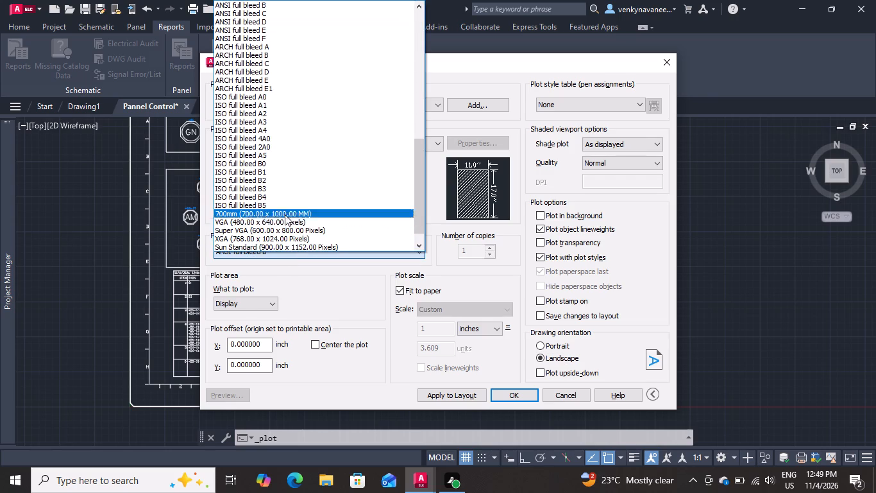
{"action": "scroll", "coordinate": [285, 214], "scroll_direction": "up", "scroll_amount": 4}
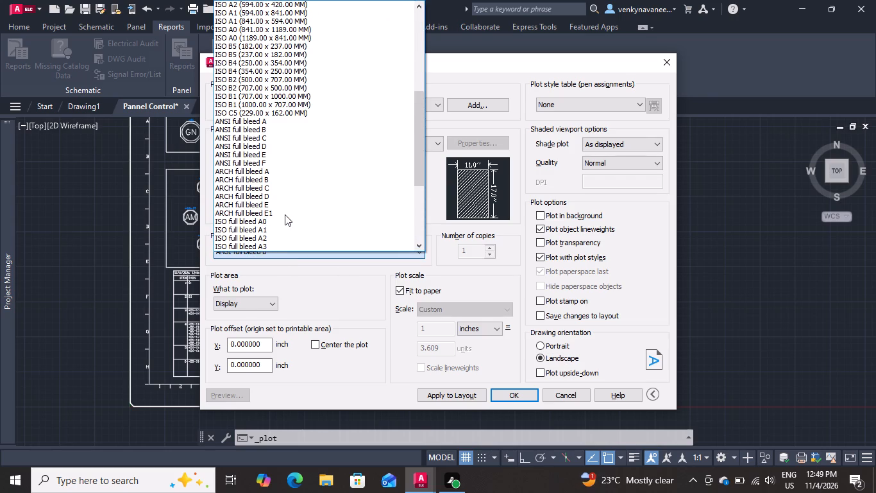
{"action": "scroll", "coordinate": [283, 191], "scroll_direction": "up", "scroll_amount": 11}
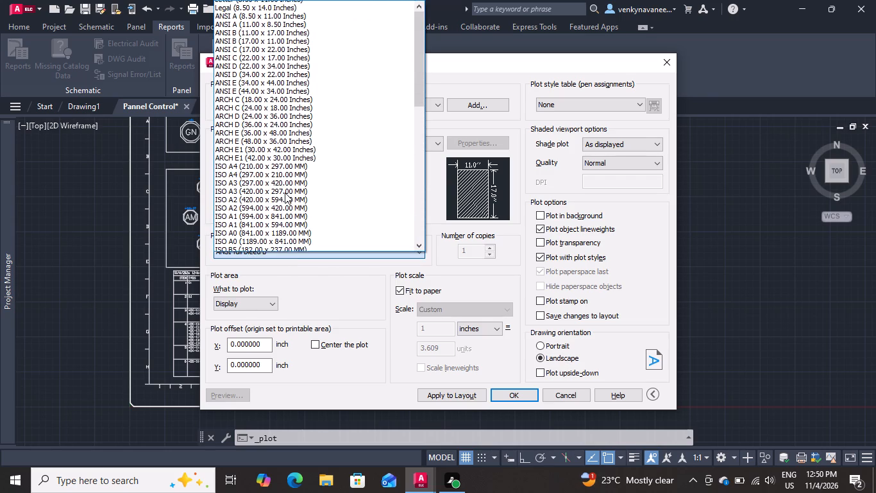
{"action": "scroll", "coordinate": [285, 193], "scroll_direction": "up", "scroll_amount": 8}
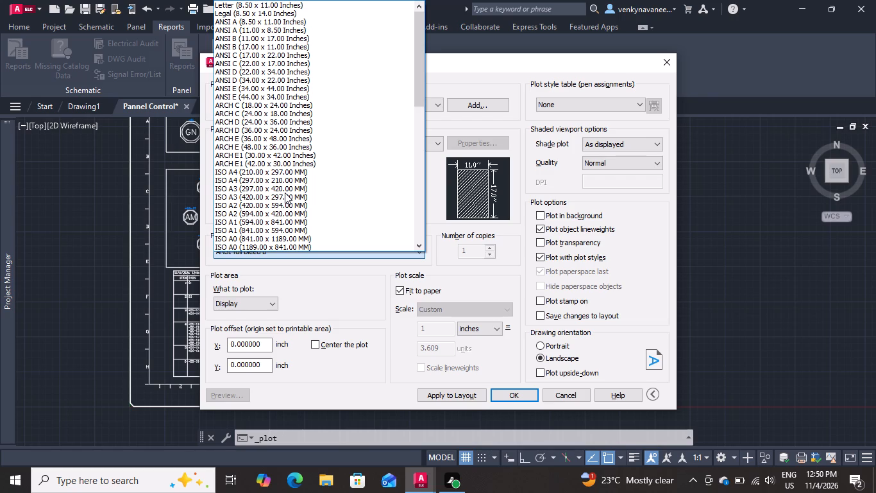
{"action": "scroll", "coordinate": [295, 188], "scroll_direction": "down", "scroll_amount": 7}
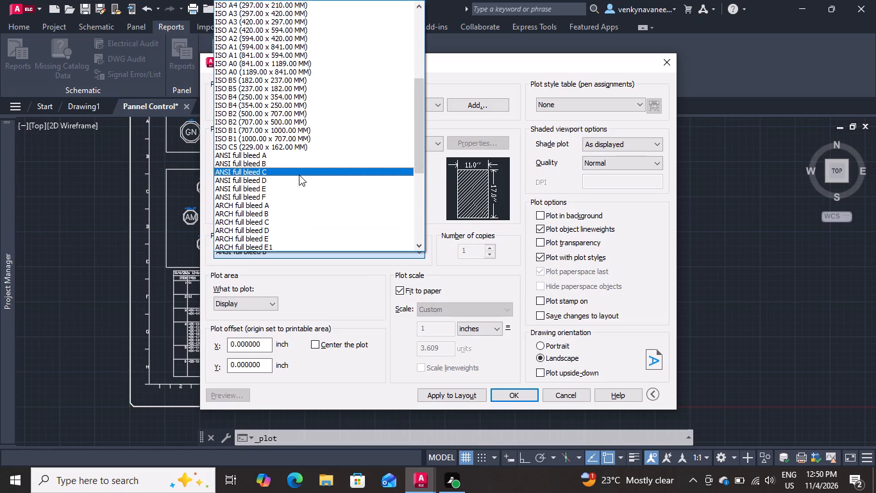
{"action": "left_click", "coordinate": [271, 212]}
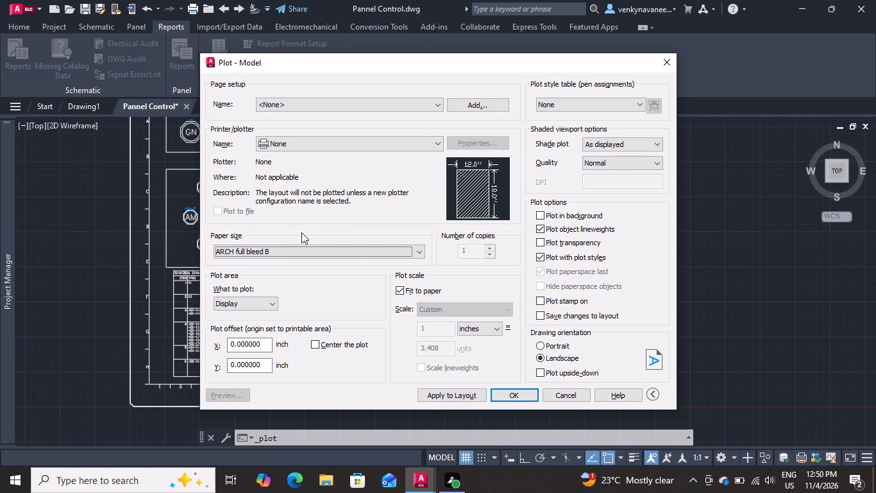
Set the plotter to DWG To PDF.pc3.
{"action": "left_click", "coordinate": [364, 143]}
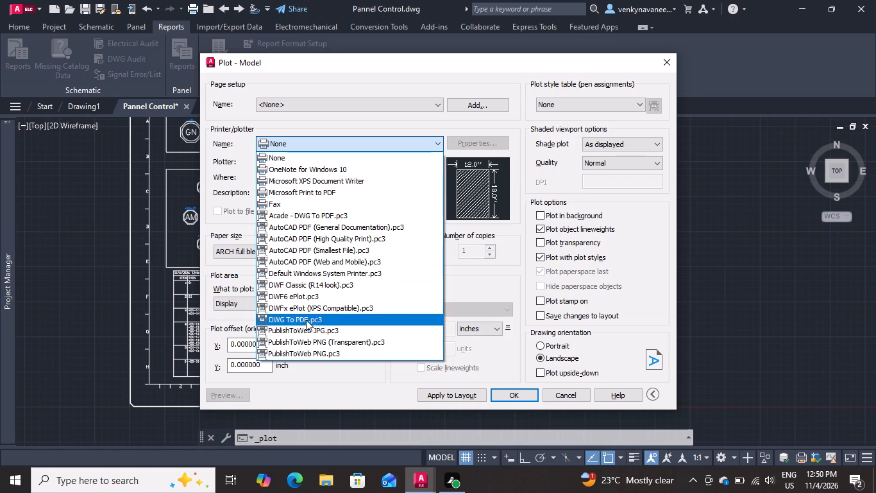
{"action": "left_click", "coordinate": [328, 322]}
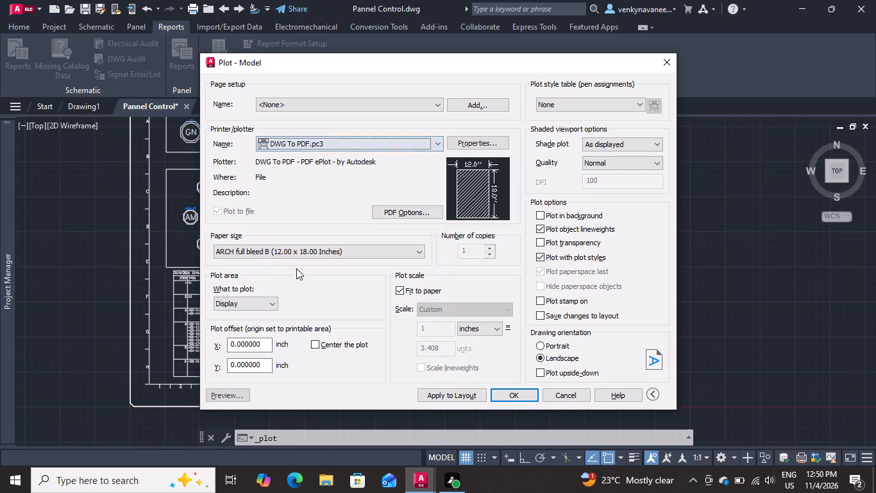
Set the paper size for the PDF plot to ARCH full bleed B (18.00 x 12.00 Inches).
{"action": "left_click", "coordinate": [339, 253]}
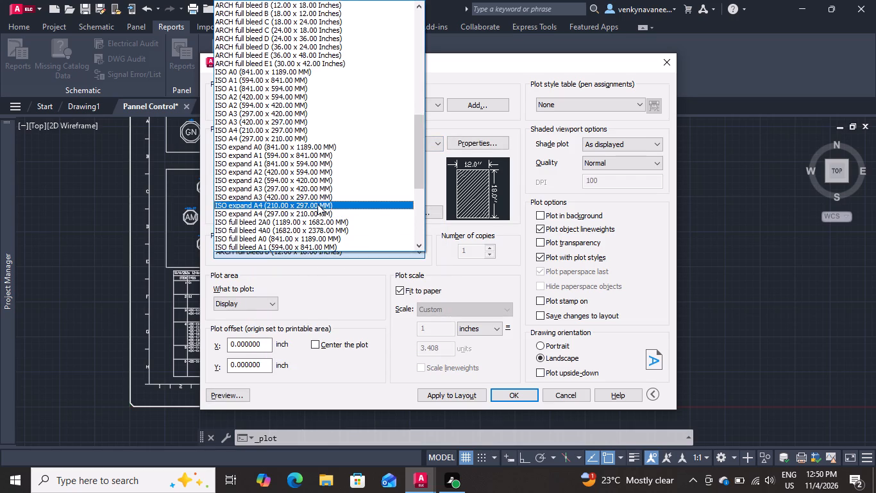
{"action": "scroll", "coordinate": [317, 203], "scroll_direction": "up", "scroll_amount": 6}
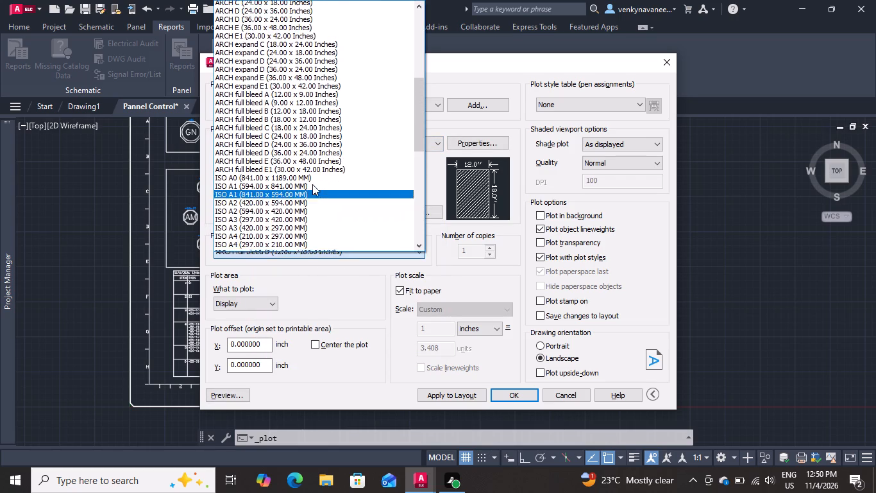
{"action": "scroll", "coordinate": [312, 184], "scroll_direction": "up", "scroll_amount": 2}
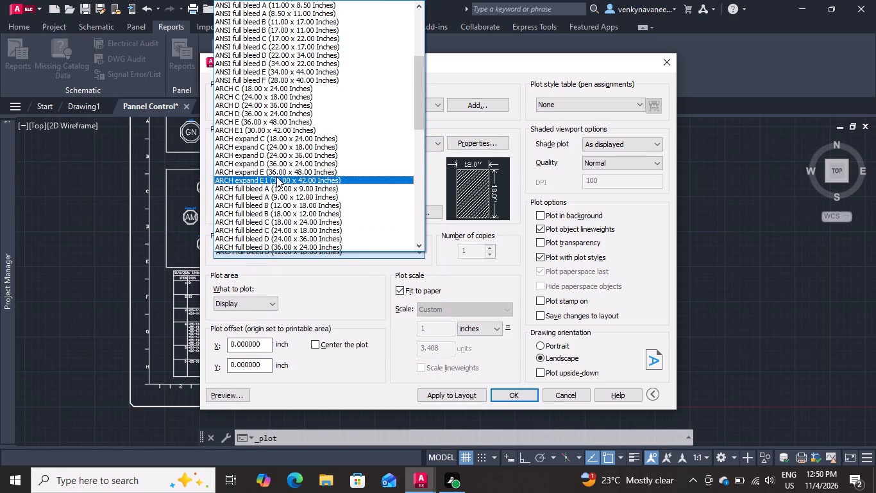
{"action": "scroll", "coordinate": [276, 177], "scroll_direction": "down", "scroll_amount": 1}
{"action": "left_click", "coordinate": [279, 181]}
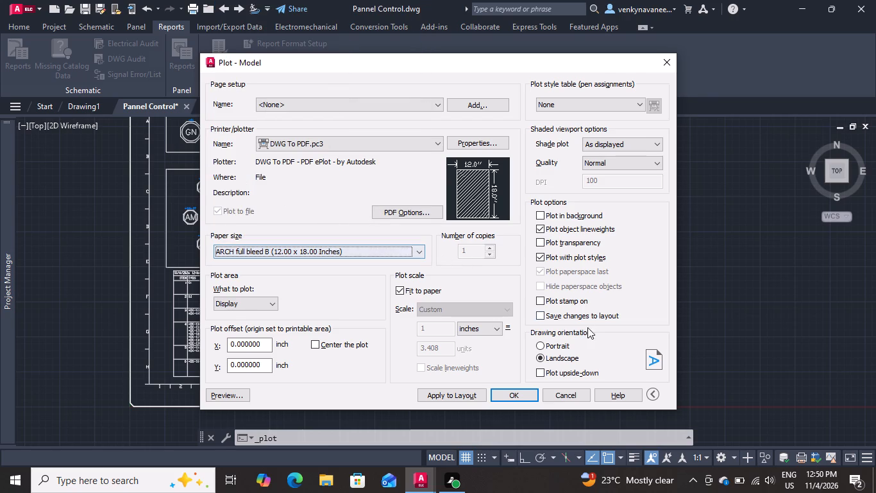
{"action": "left_click", "coordinate": [365, 250]}
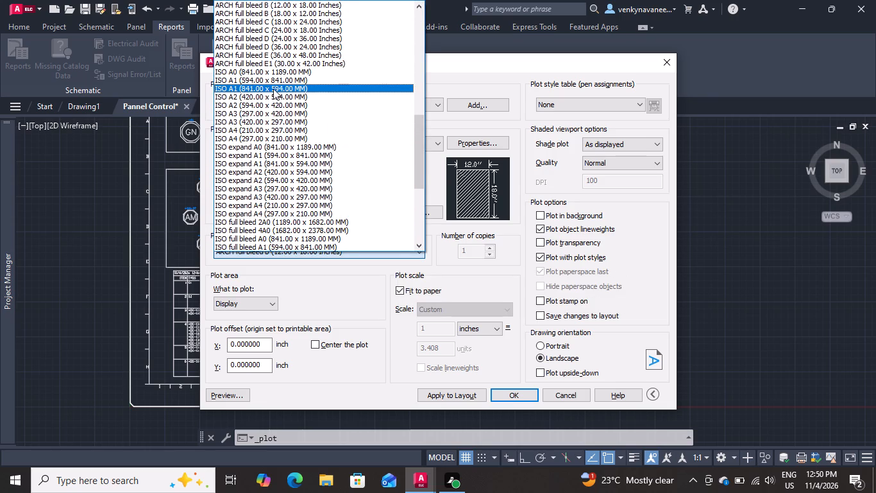
{"action": "scroll", "coordinate": [273, 89], "scroll_direction": "up", "scroll_amount": 1}
{"action": "left_click", "coordinate": [289, 39]}
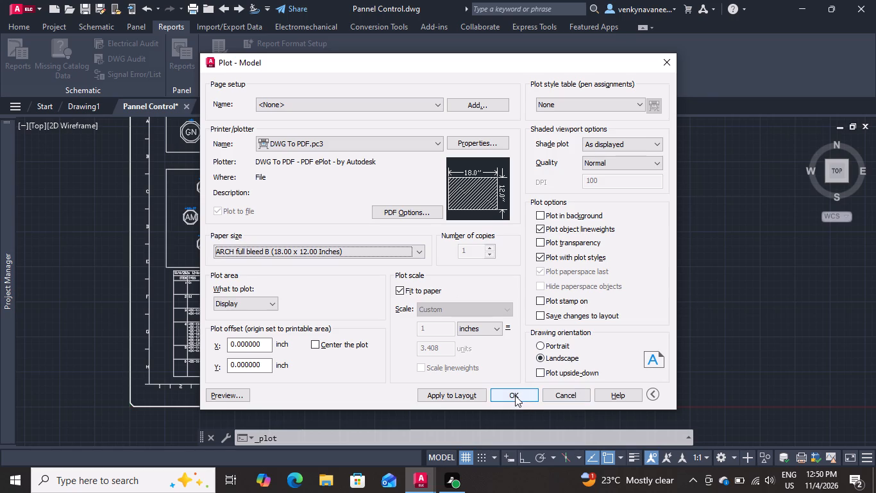
Preview the plot with the Display plot area and check how the drawing fits the sheet.
{"action": "left_click", "coordinate": [214, 394]}
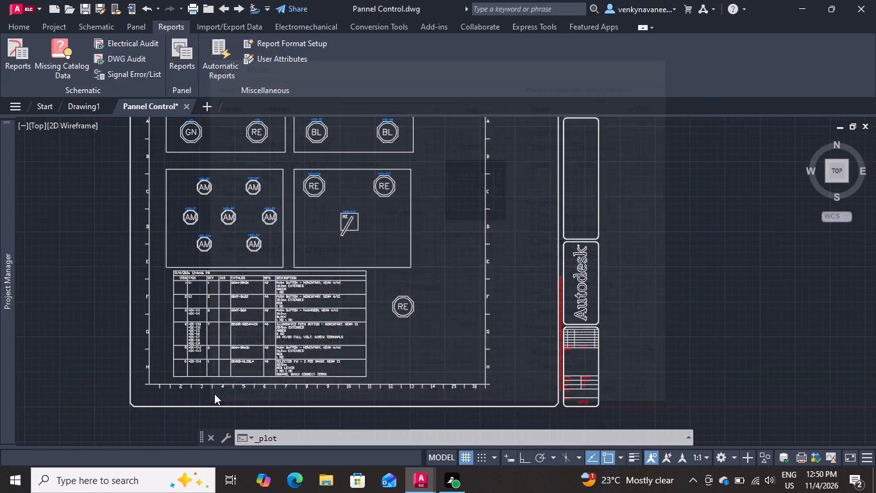
{"action": "scroll", "coordinate": [354, 345], "scroll_direction": "up", "scroll_amount": 2}
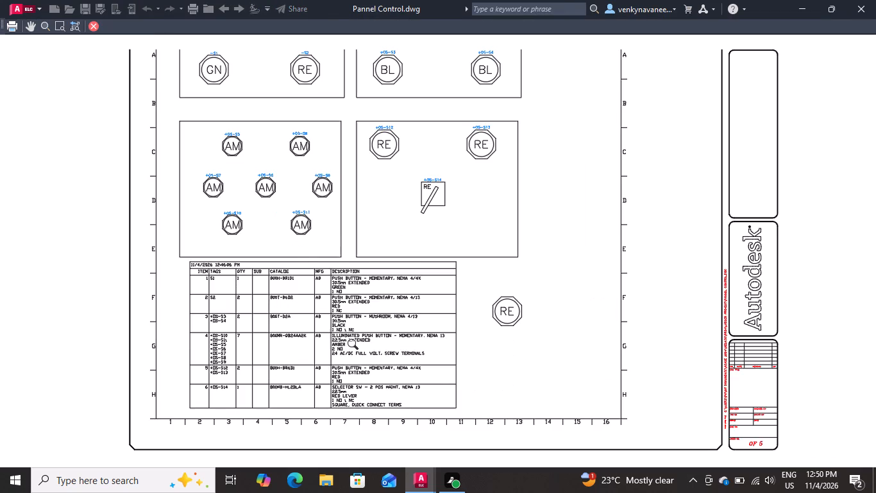
{"action": "scroll", "coordinate": [358, 350], "scroll_direction": "down", "scroll_amount": 2}
{"action": "scroll", "coordinate": [358, 351], "scroll_direction": "up", "scroll_amount": 3}
{"action": "scroll", "coordinate": [359, 352], "scroll_direction": "down", "scroll_amount": 2}
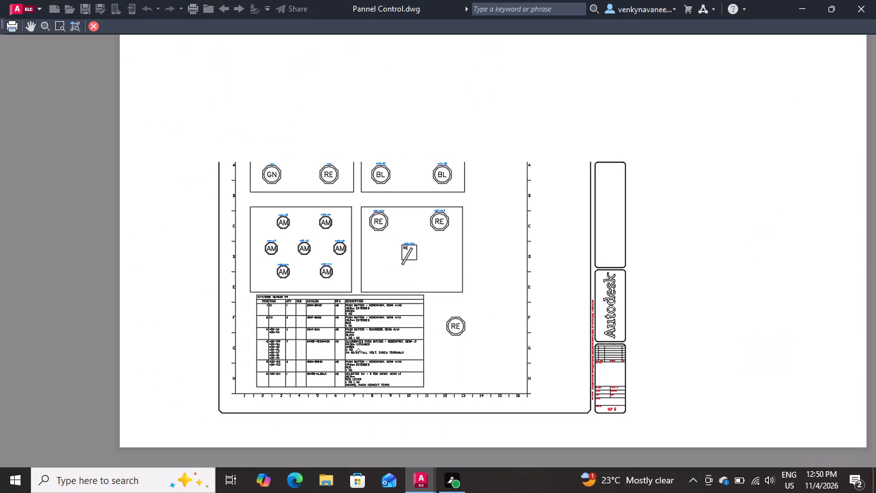
{"action": "scroll", "coordinate": [423, 264], "scroll_direction": "up", "scroll_amount": 3}
{"action": "scroll", "coordinate": [421, 270], "scroll_direction": "down", "scroll_amount": 3}
{"action": "scroll", "coordinate": [388, 251], "scroll_direction": "up", "scroll_amount": 3}
{"action": "scroll", "coordinate": [385, 252], "scroll_direction": "down", "scroll_amount": 3}
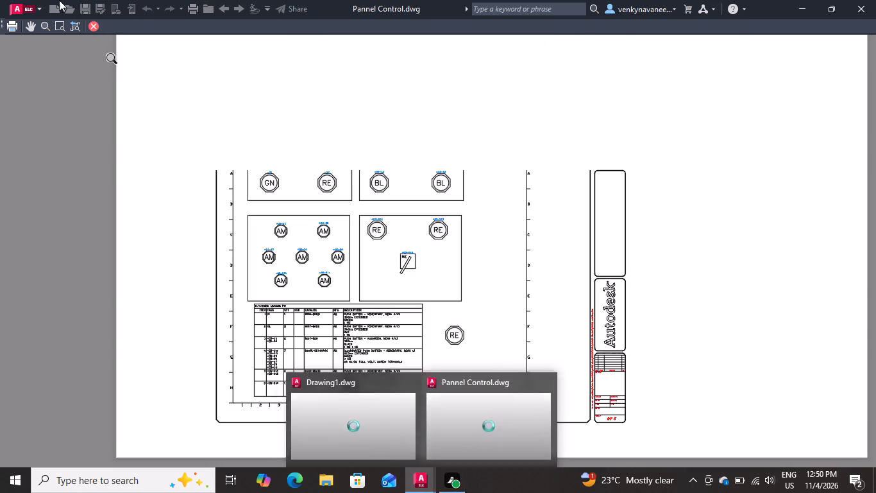
{"action": "left_click", "coordinate": [91, 26]}
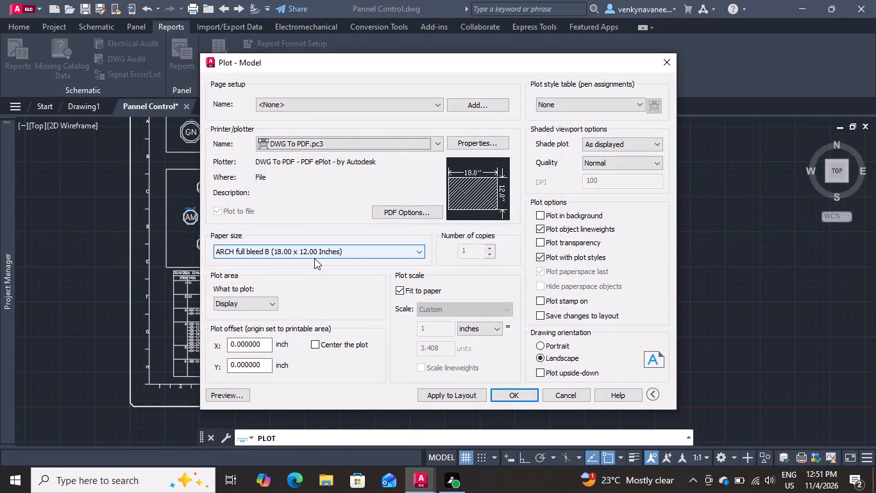
Set the plot area to Extents.
{"action": "left_click", "coordinate": [255, 298]}
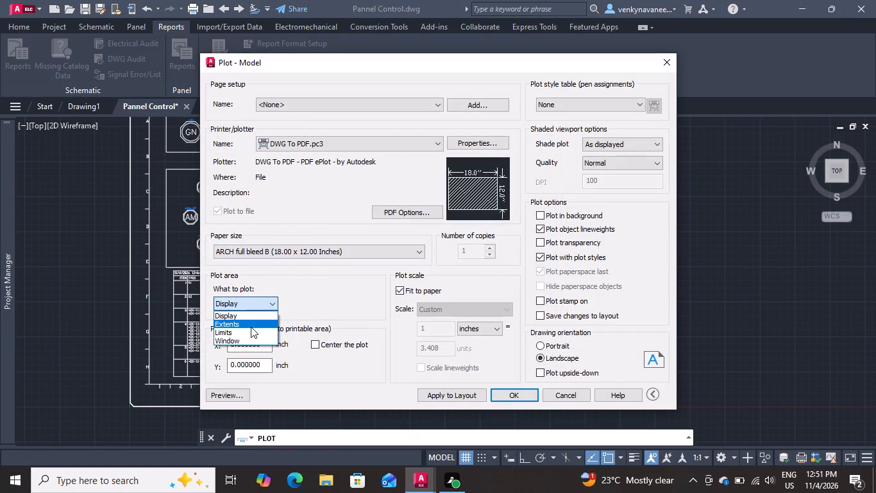
{"action": "left_click", "coordinate": [251, 325]}
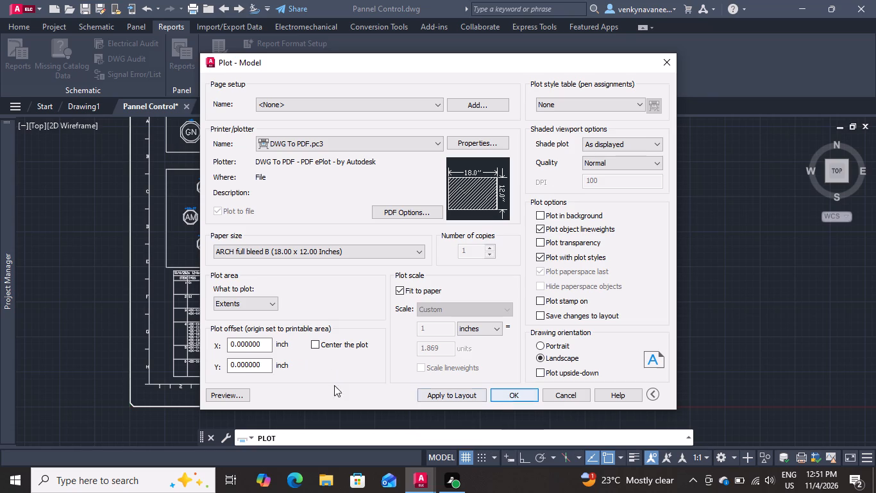
Preview the plot with the new plot area and inspect the sheet border and its upper corner.
{"action": "left_click", "coordinate": [242, 393]}
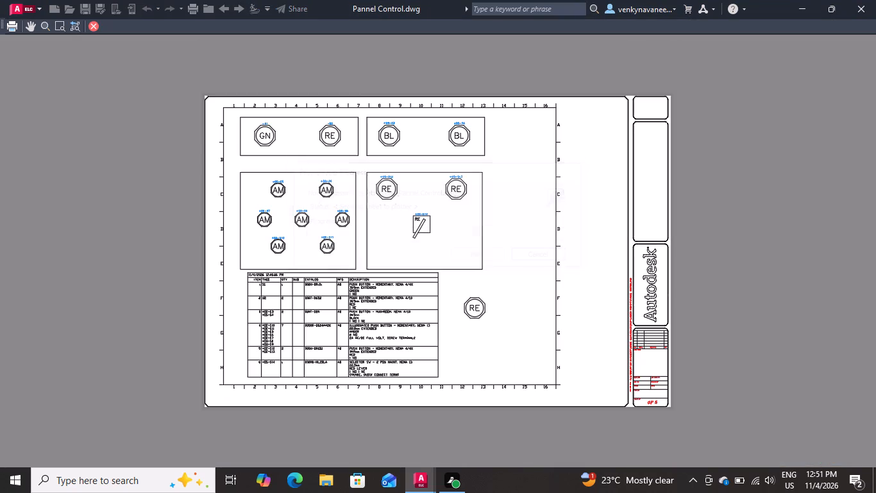
{"action": "scroll", "coordinate": [206, 100], "scroll_direction": "up", "scroll_amount": 4}
{"action": "scroll", "coordinate": [206, 107], "scroll_direction": "down", "scroll_amount": 1}
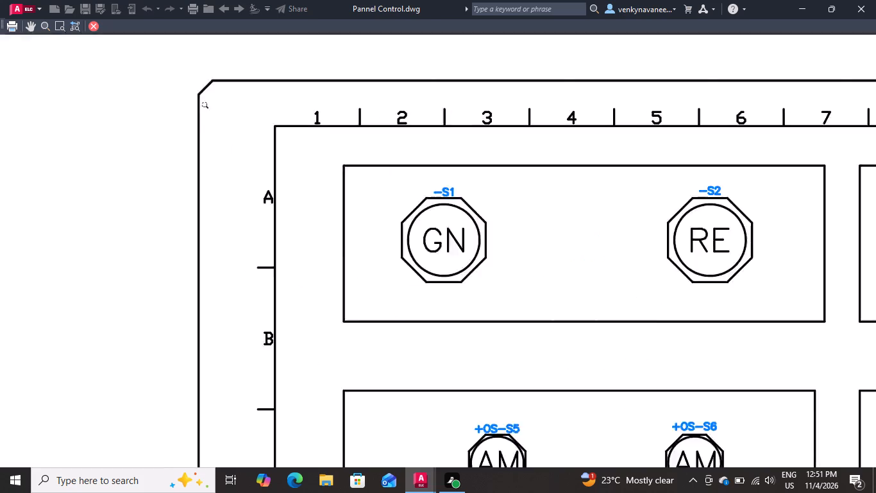
{"action": "scroll", "coordinate": [206, 108], "scroll_direction": "down", "scroll_amount": 2}
{"action": "scroll", "coordinate": [218, 89], "scroll_direction": "up", "scroll_amount": 7}
{"action": "scroll", "coordinate": [190, 116], "scroll_direction": "down", "scroll_amount": 2}
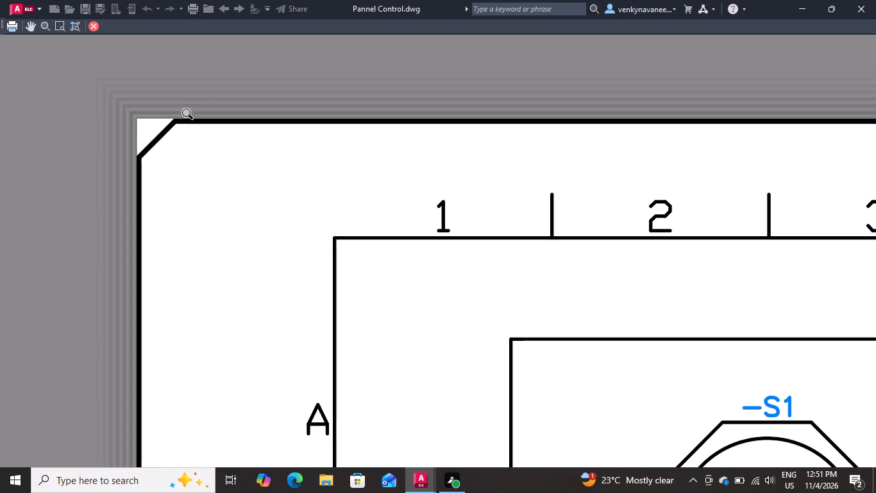
{"action": "scroll", "coordinate": [190, 116], "scroll_direction": "down", "scroll_amount": 4}
{"action": "scroll", "coordinate": [329, 269], "scroll_direction": "up", "scroll_amount": 1}
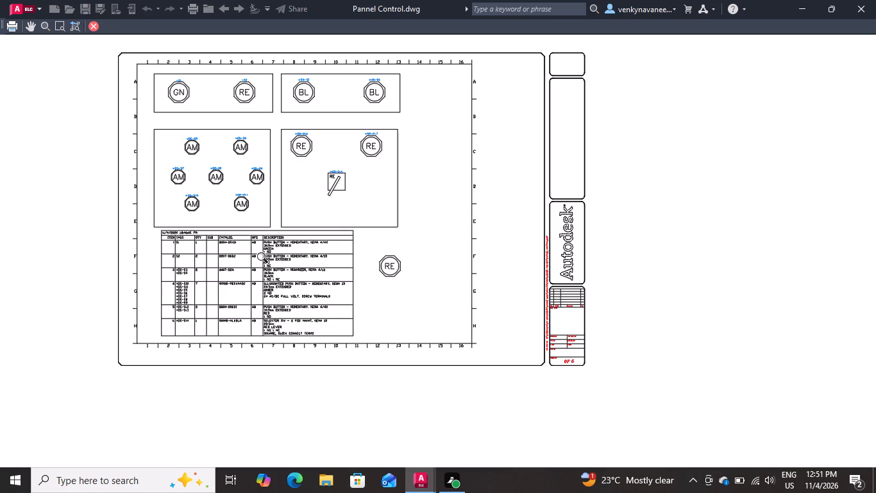
Examine the bill of materials' tags, quantities, catalog numbers and descriptions in the plot preview.
{"action": "scroll", "coordinate": [265, 260], "scroll_direction": "up", "scroll_amount": 3}
{"action": "scroll", "coordinate": [265, 260], "scroll_direction": "down", "scroll_amount": 2}
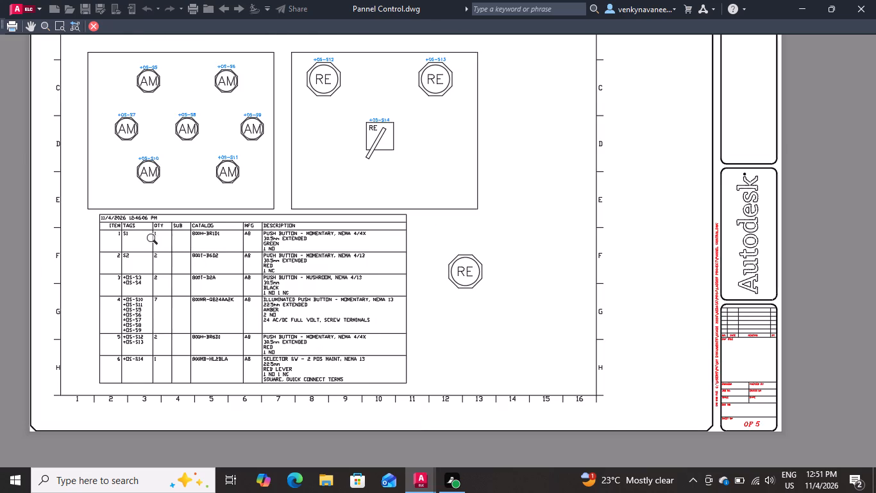
{"action": "scroll", "coordinate": [154, 242], "scroll_direction": "up", "scroll_amount": 2}
{"action": "scroll", "coordinate": [154, 242], "scroll_direction": "down", "scroll_amount": 2}
{"action": "scroll", "coordinate": [122, 328], "scroll_direction": "up", "scroll_amount": 3}
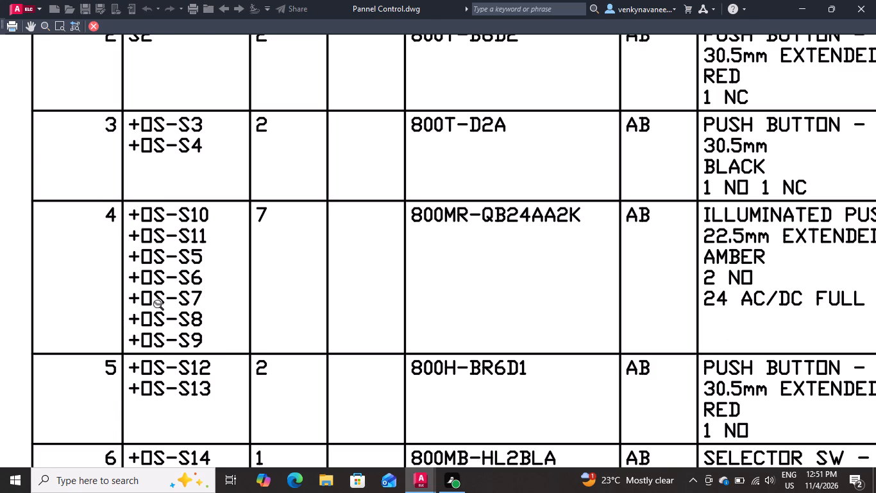
{"action": "scroll", "coordinate": [162, 307], "scroll_direction": "up", "scroll_amount": 6}
{"action": "scroll", "coordinate": [158, 310], "scroll_direction": "down", "scroll_amount": 5}
{"action": "scroll", "coordinate": [171, 288], "scroll_direction": "up", "scroll_amount": 2}
{"action": "scroll", "coordinate": [171, 288], "scroll_direction": "down", "scroll_amount": 3}
{"action": "scroll", "coordinate": [171, 288], "scroll_direction": "up", "scroll_amount": 3}
{"action": "scroll", "coordinate": [170, 272], "scroll_direction": "down", "scroll_amount": 2}
{"action": "scroll", "coordinate": [167, 291], "scroll_direction": "up", "scroll_amount": 1}
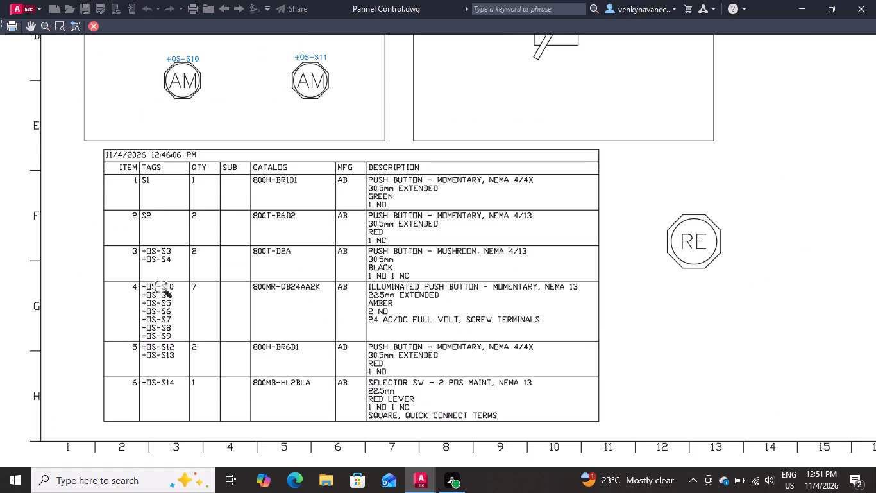
{"action": "scroll", "coordinate": [265, 265], "scroll_direction": "down", "scroll_amount": 1}
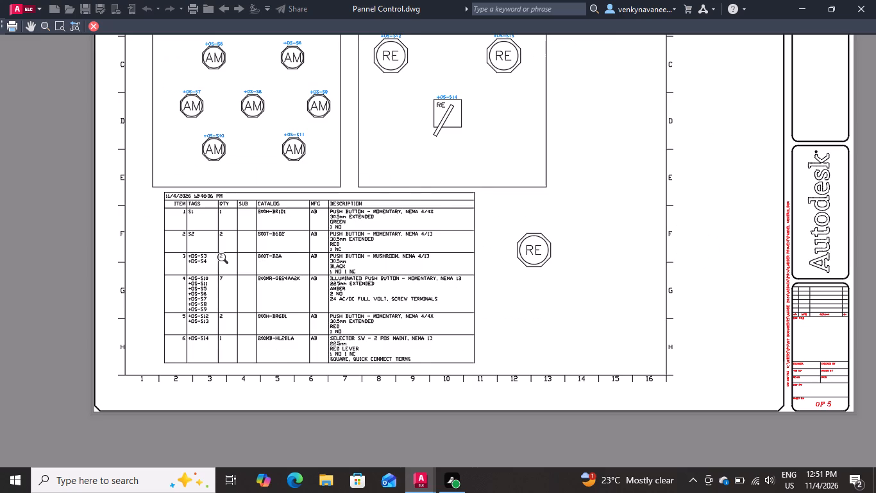
{"action": "scroll", "coordinate": [224, 262], "scroll_direction": "up", "scroll_amount": 1}
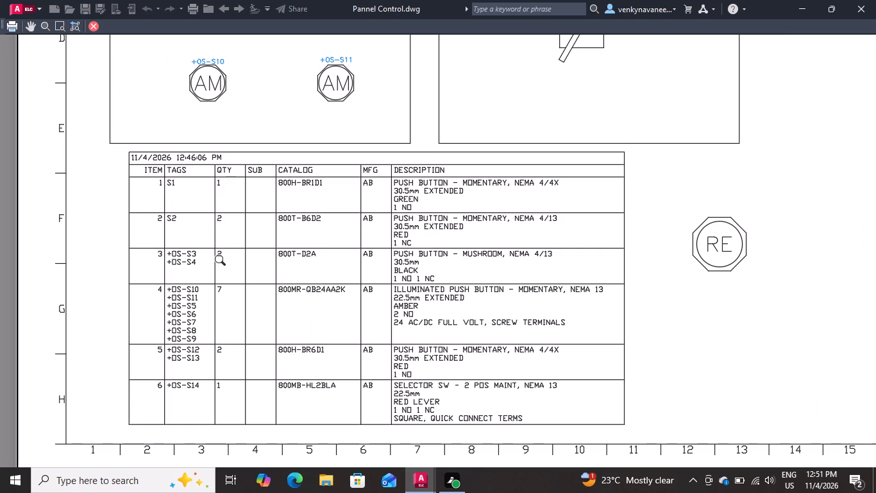
{"action": "scroll", "coordinate": [227, 264], "scroll_direction": "down", "scroll_amount": 1}
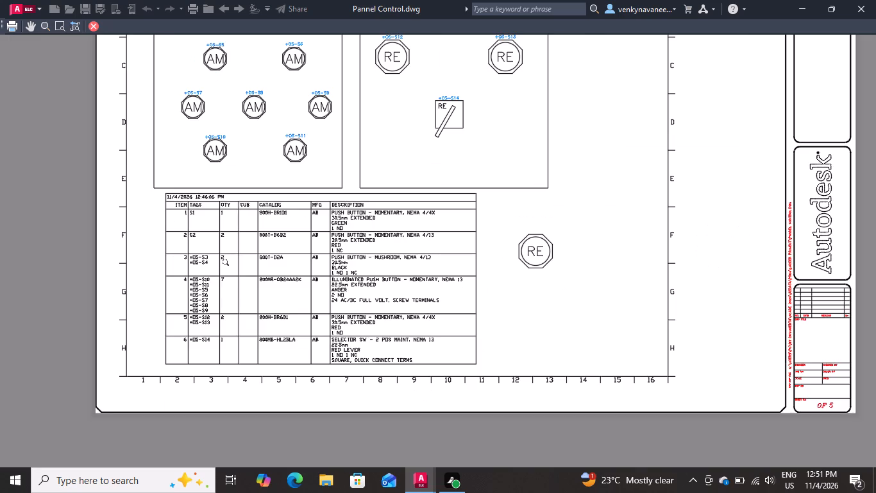
{"action": "scroll", "coordinate": [229, 266], "scroll_direction": "up", "scroll_amount": 1}
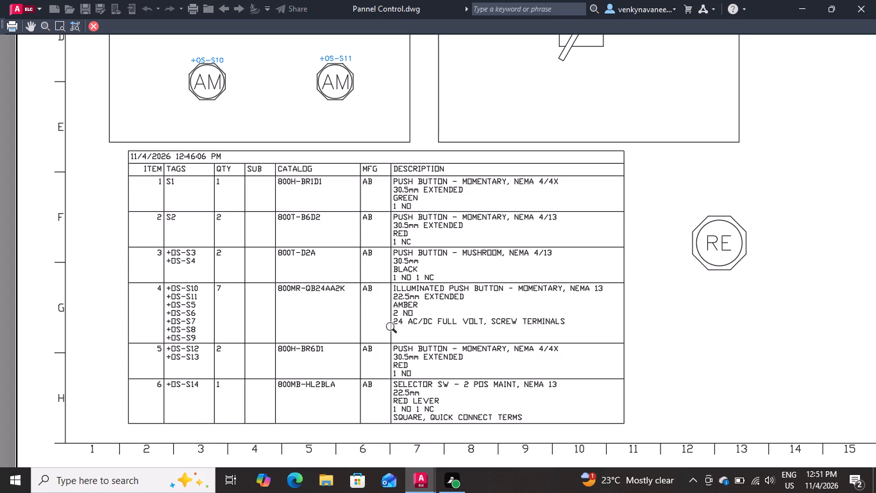
{"action": "left_click", "coordinate": [96, 26]}
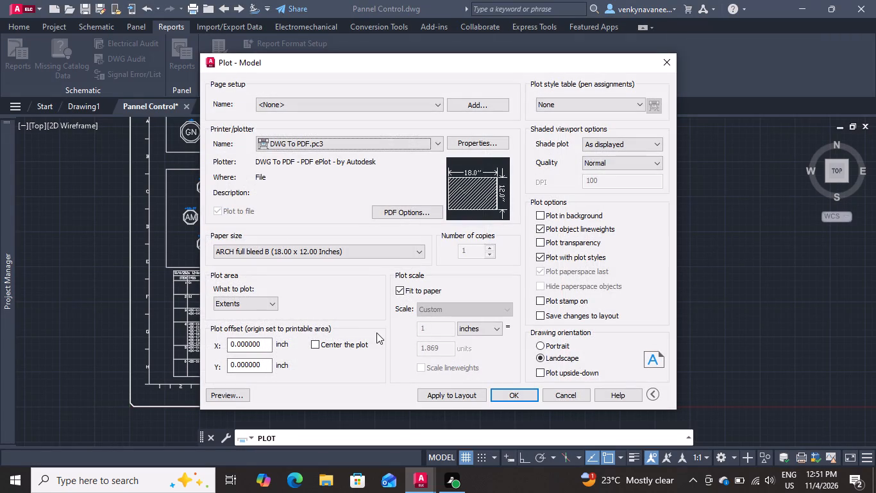
Plot the drawing to the Desktop as Pannel Control-Model.pdf and close the PDF that opens.
{"action": "left_click", "coordinate": [498, 393]}
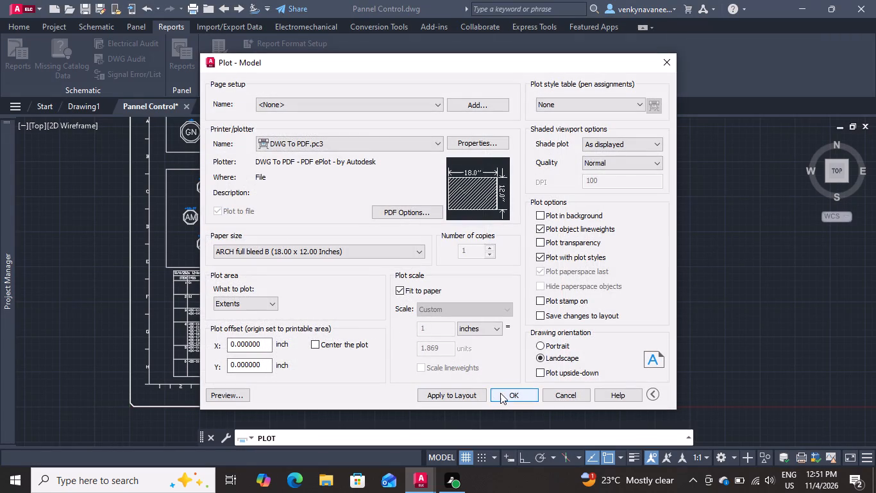
{"action": "left_click", "coordinate": [275, 211]}
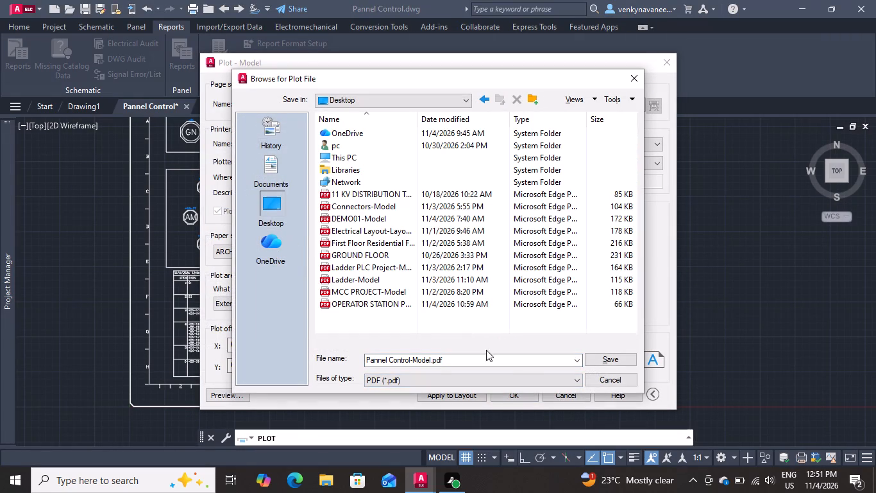
{"action": "left_click", "coordinate": [594, 363]}
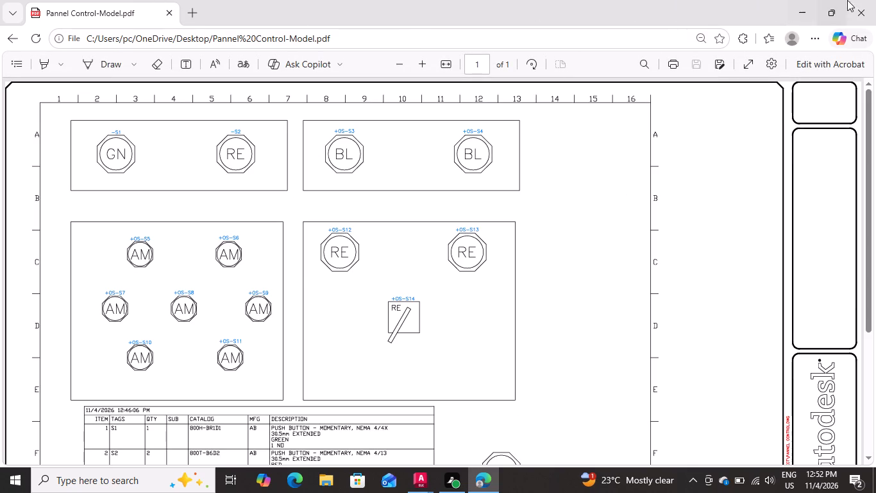
{"action": "left_click", "coordinate": [875, 0]}
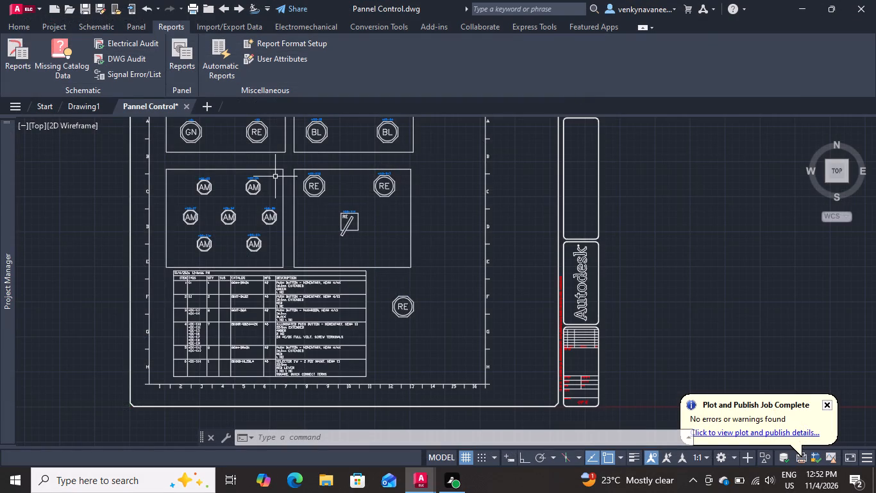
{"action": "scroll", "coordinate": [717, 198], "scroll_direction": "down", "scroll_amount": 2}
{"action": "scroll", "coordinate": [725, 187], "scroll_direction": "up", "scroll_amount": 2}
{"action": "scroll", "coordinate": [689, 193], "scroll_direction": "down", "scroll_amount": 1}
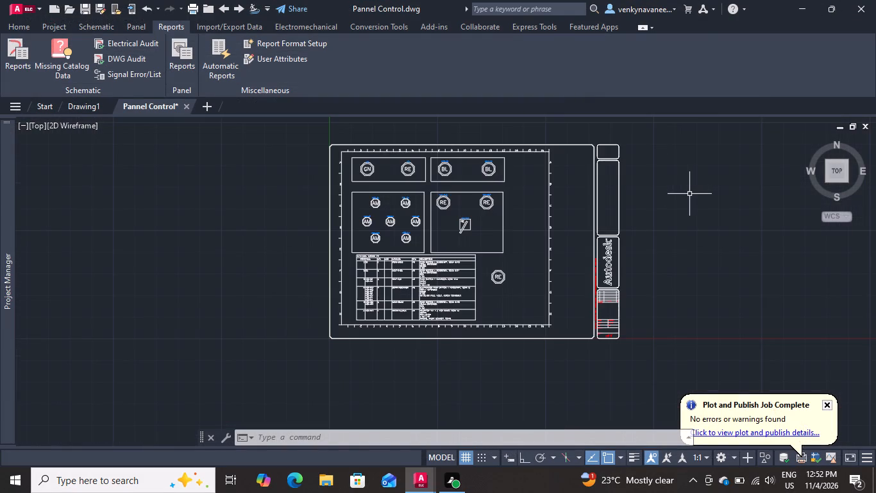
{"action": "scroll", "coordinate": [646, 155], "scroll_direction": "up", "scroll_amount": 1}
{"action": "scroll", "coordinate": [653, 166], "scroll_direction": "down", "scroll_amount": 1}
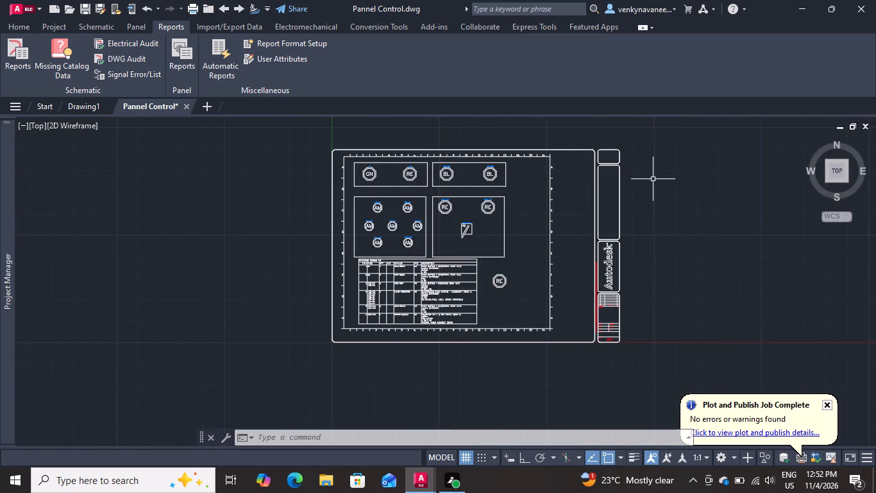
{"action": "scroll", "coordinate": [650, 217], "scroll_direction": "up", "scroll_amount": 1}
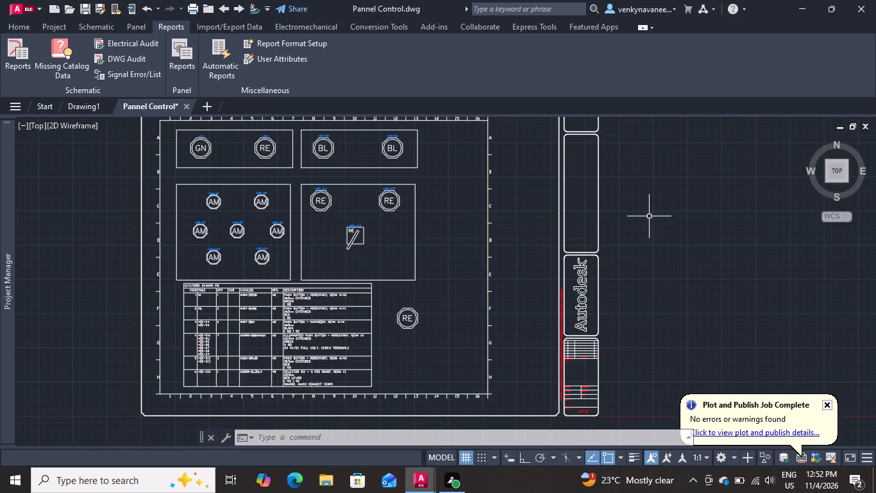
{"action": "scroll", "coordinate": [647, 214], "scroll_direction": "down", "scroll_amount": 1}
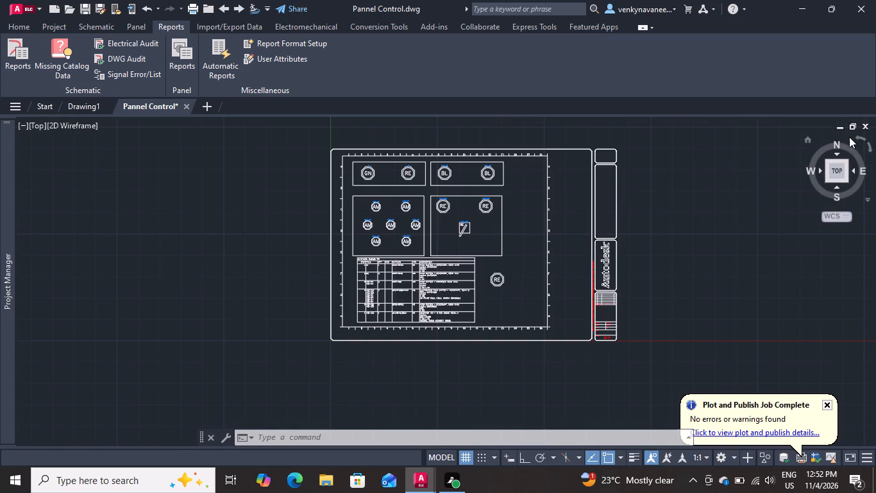
Close the Pannel Control drawing and save its changes.
{"action": "left_click", "coordinate": [869, 123]}
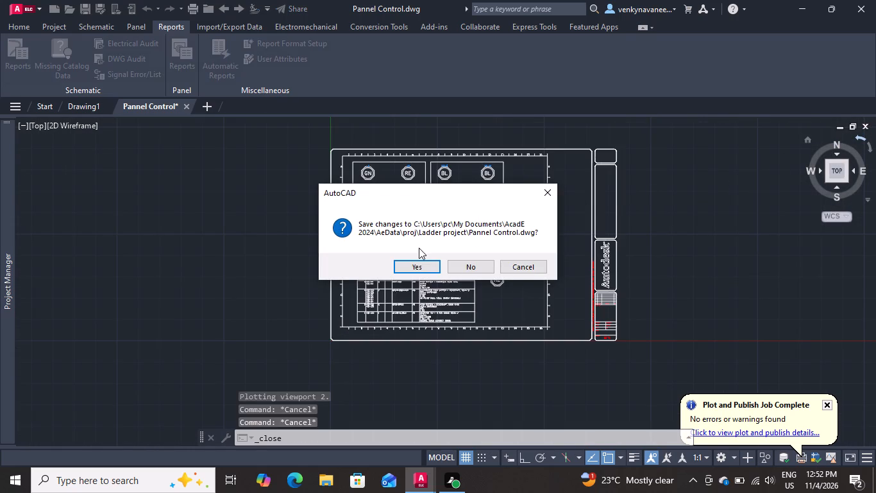
{"action": "left_click", "coordinate": [420, 264]}
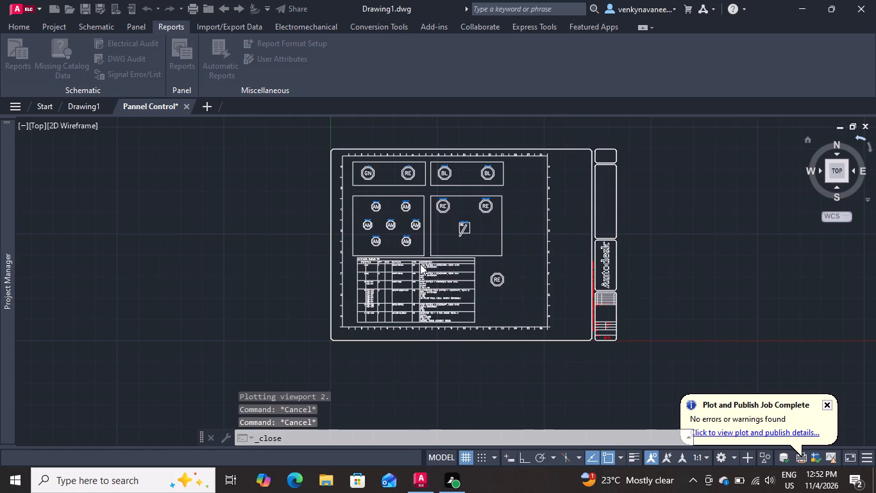